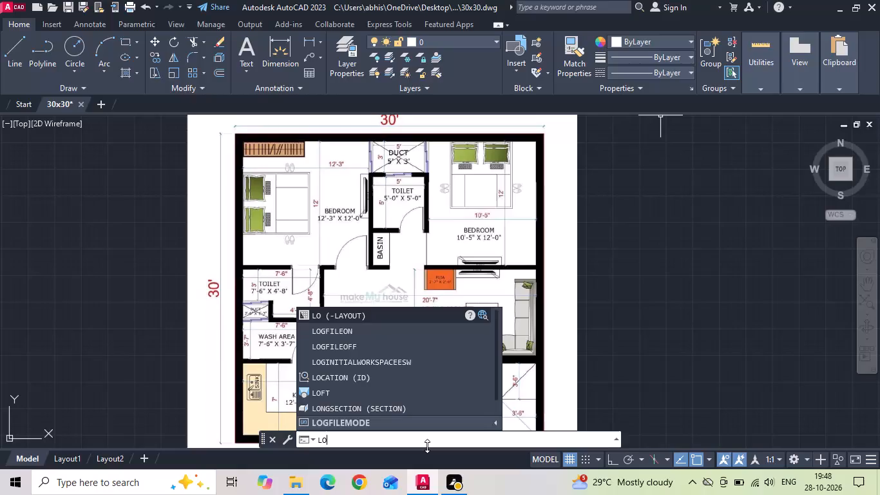
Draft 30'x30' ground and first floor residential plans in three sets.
Turn on command log recording with LOGFILEON.
type("gfileon")
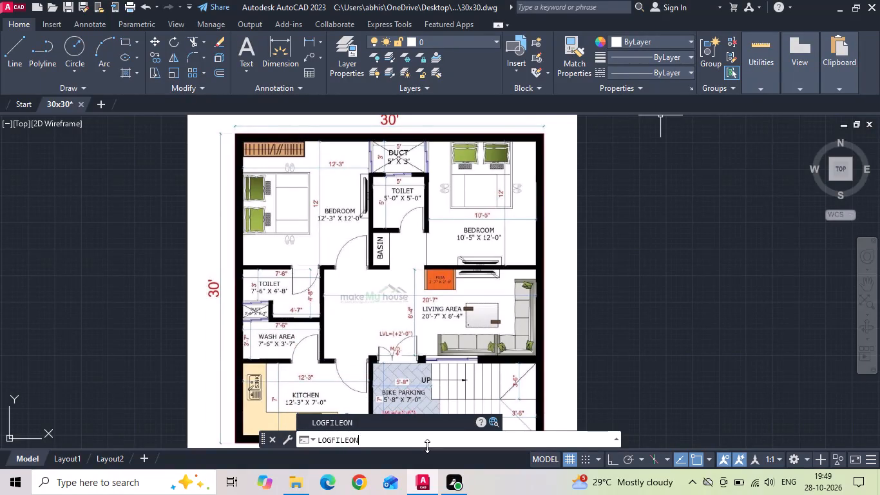
key("Return")
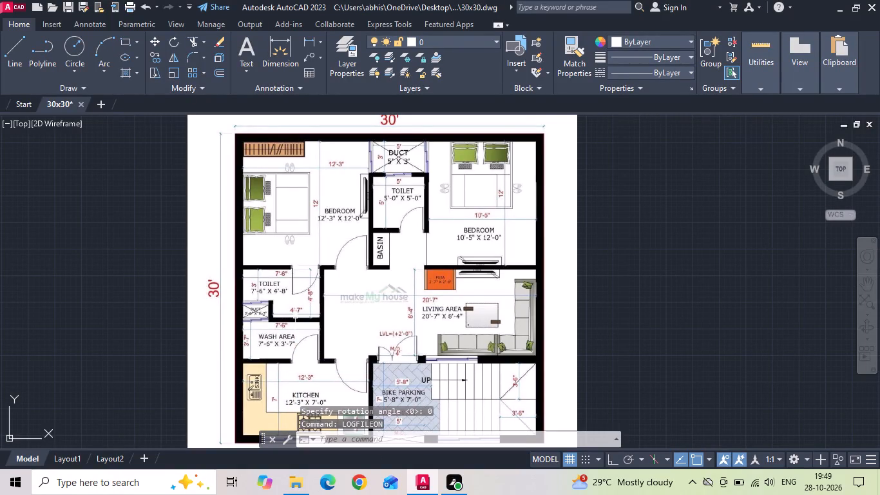
Draw a 30' by 30' rectangle in the empty space beside the ground floor plan image.
scroll(287, 316, "down", 1)
key("r")
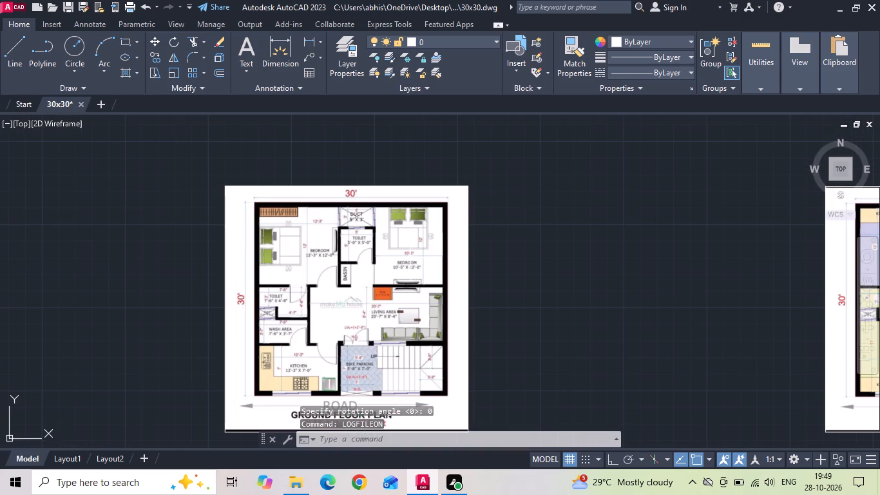
key("e")
type("c")
key("space")
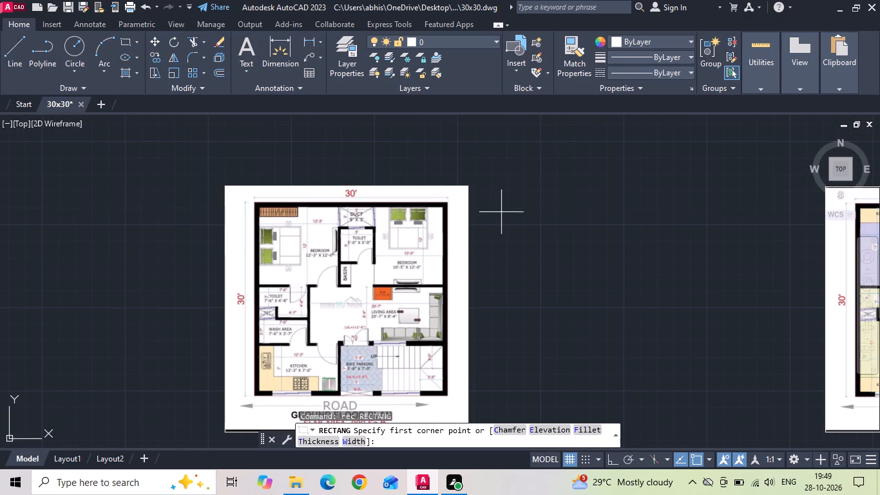
left_click_drag(499, 213, 553, 340)
key("d")
key("space")
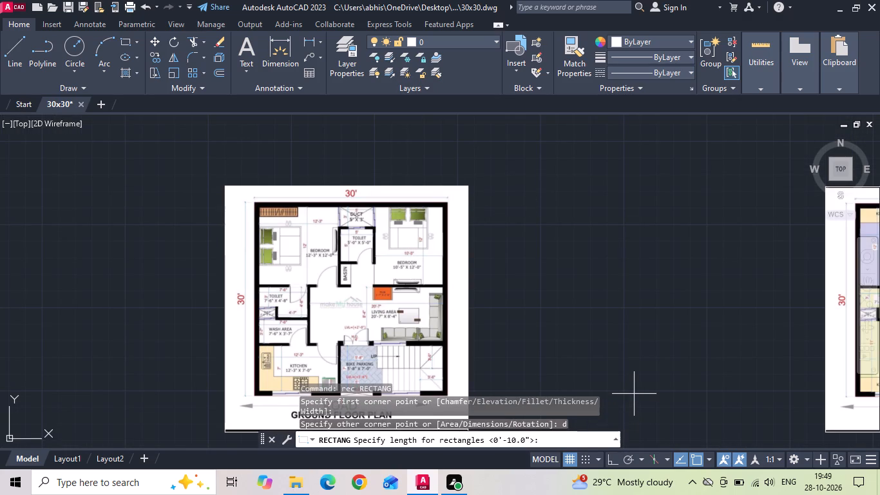
type("30'")
key("Return")
type("30'")
key("Return")
left_click(634, 393)
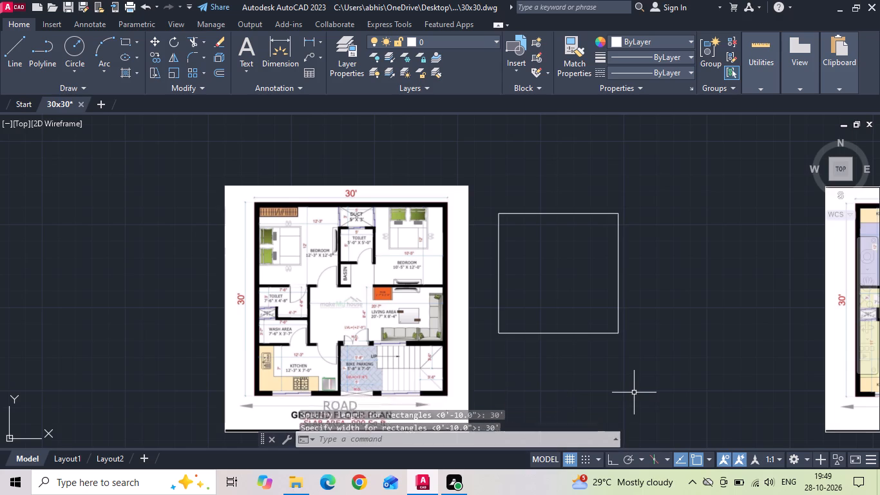
Scale down the ground floor plan image from its upper-right corner to roughly match the new square's size.
scroll(388, 251, "down", 1)
left_click_drag(428, 188, 407, 231)
left_click(379, 262)
right_click(379, 262)
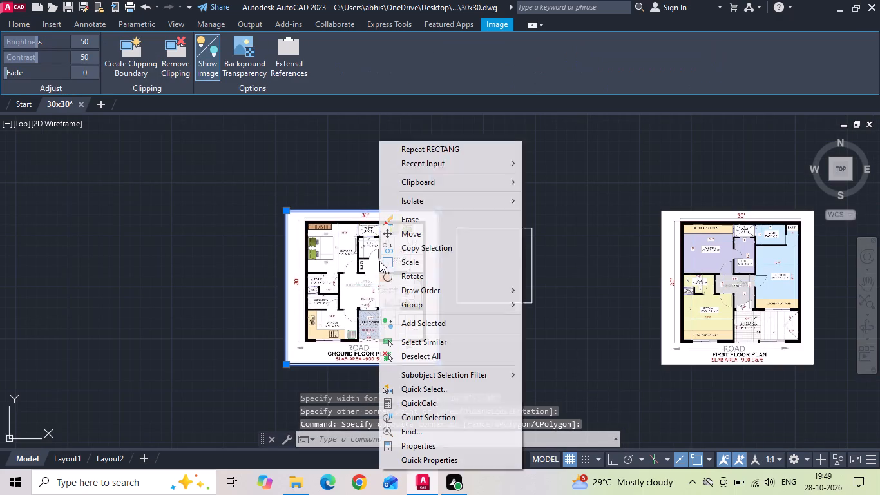
left_click(399, 259)
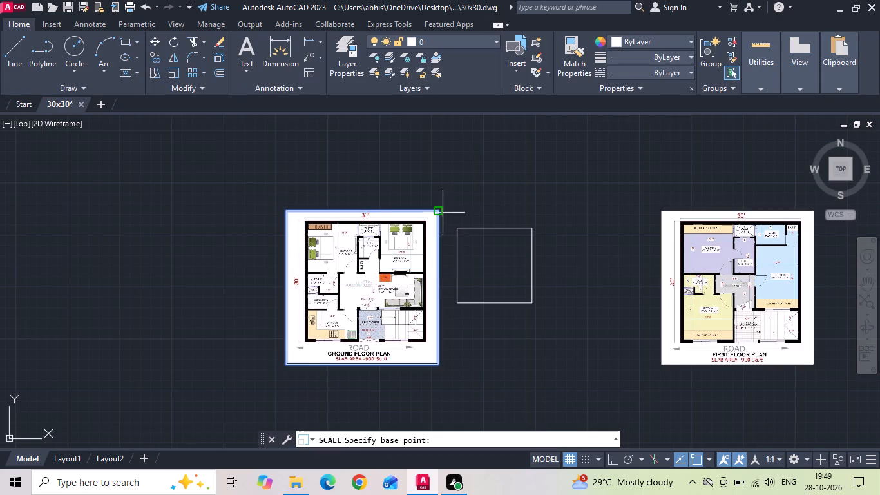
left_click(441, 206)
left_click(421, 250)
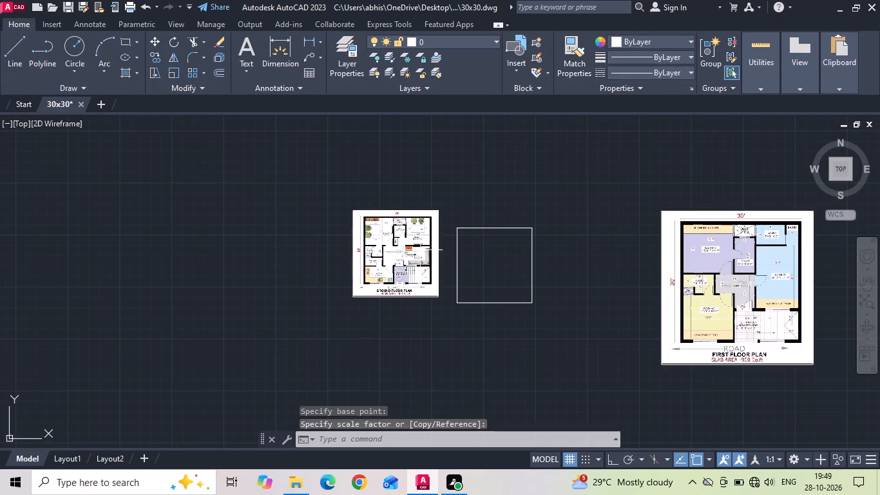
Move the scaled ground floor plan image slightly closer to the square, leaving a small gap between them.
scroll(433, 204, "up", 1)
left_click_drag(433, 203, 418, 223)
left_click(408, 237)
right_click(408, 237)
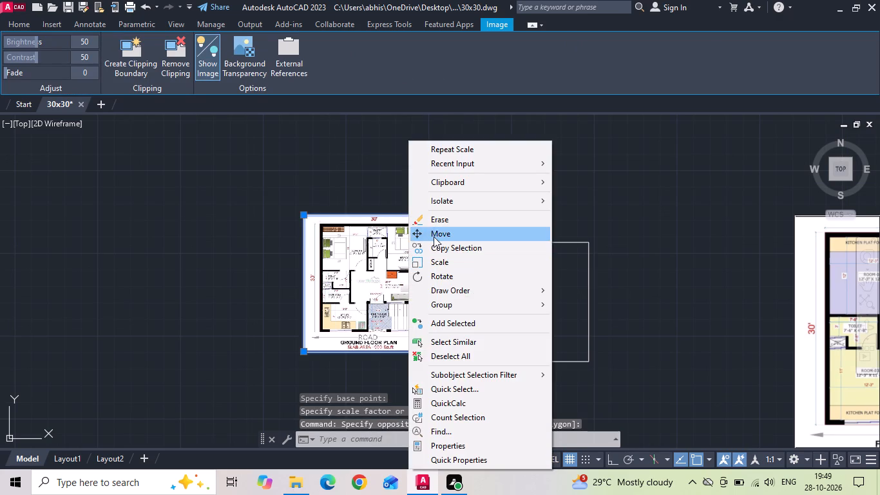
left_click(437, 231)
left_click_drag(488, 196, 492, 202)
left_click(507, 216)
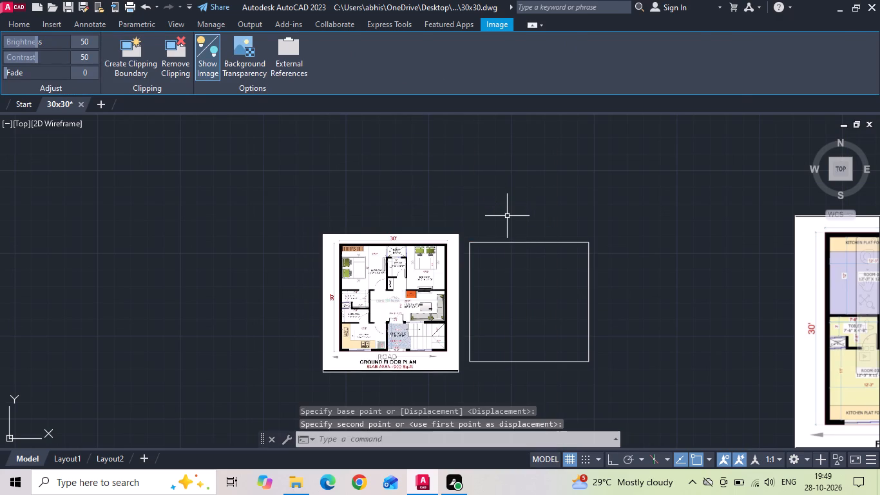
Offset the 30' square 9" inward to form the outer wall thickness.
scroll(442, 244, "up", 2)
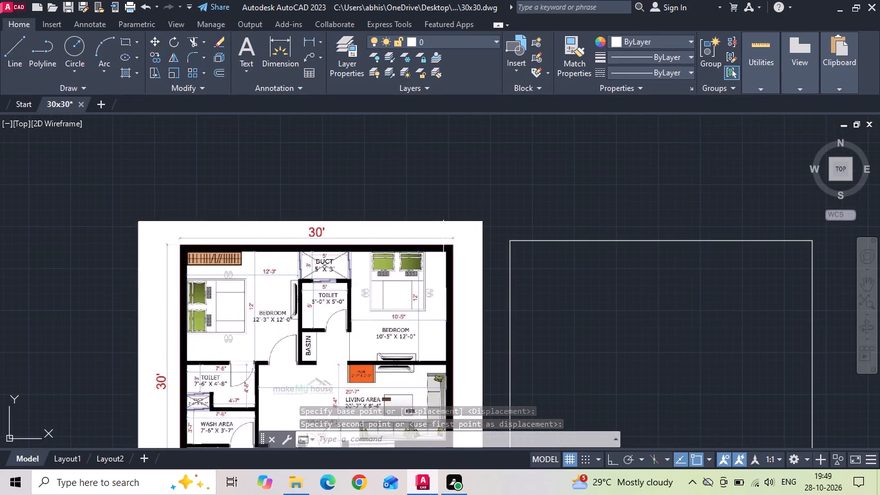
scroll(176, 379, "up", 2)
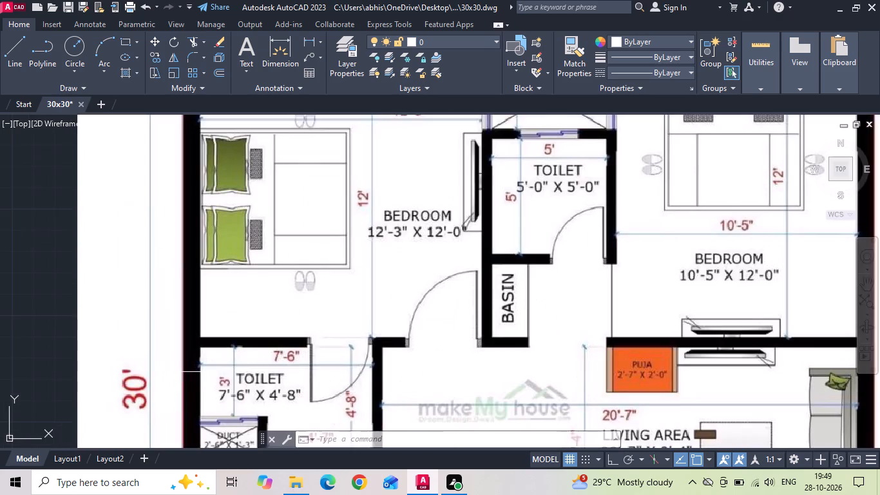
scroll(164, 365, "down", 2)
middle_click_drag(382, 271, 356, 241)
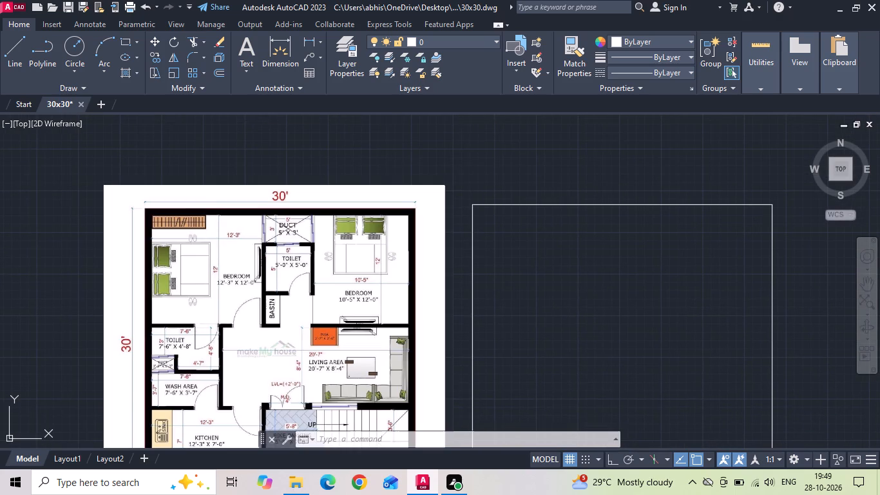
type("o 9")
key("space")
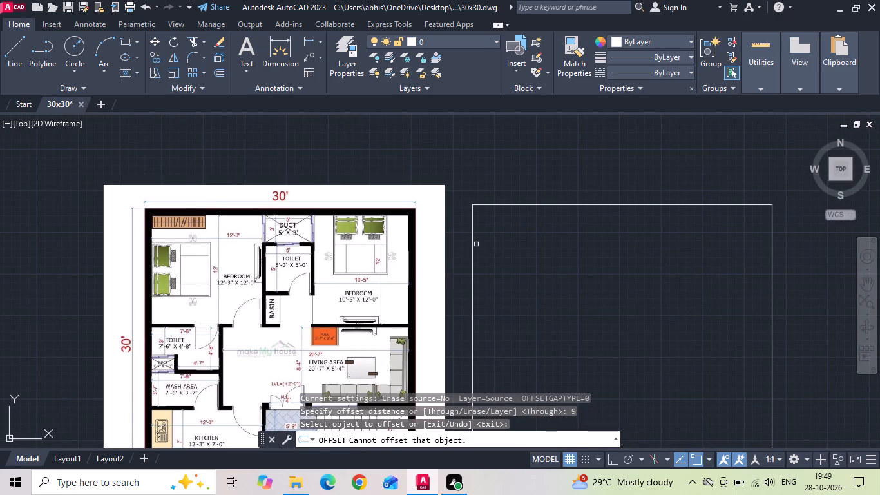
left_click_drag(472, 247, 508, 236)
left_click(516, 231)
key("space")
Explode the inner wall rectangle into separate lines.
type("x")
key("space")
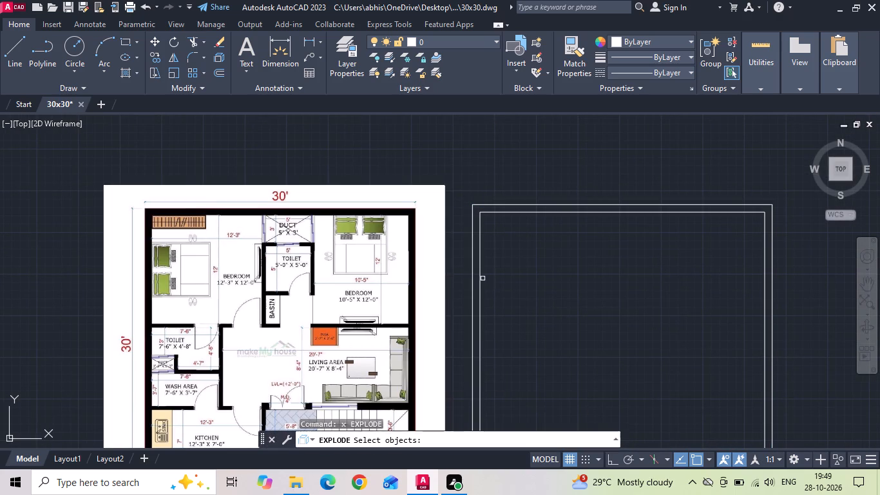
left_click(481, 278)
key("Escape")
left_click(480, 278)
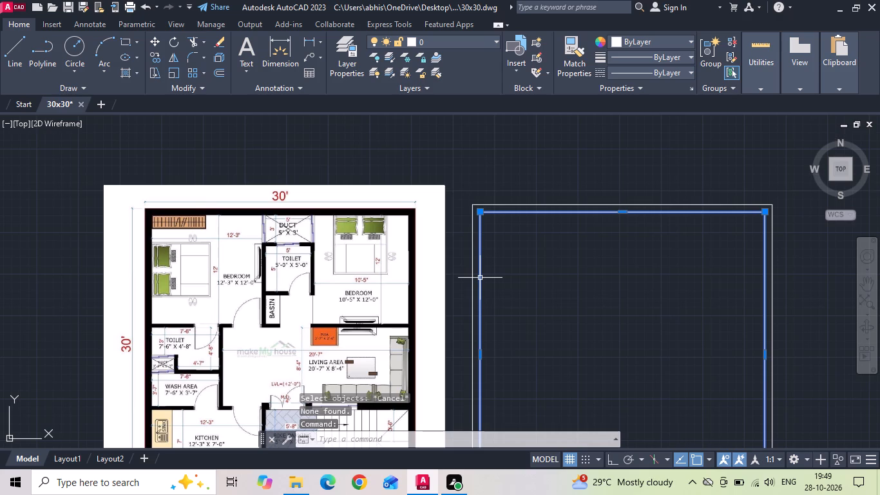
type("x")
key("space")
left_click(480, 278)
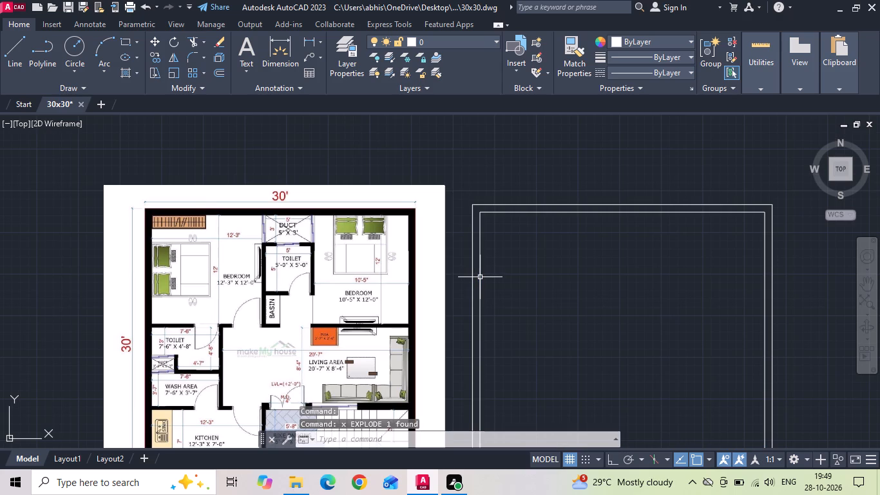
Turn Ortho on and offset the left inner wall line 12'3" inward for the left bedroom's width.
key("F9")
key("F9")
key("F8")
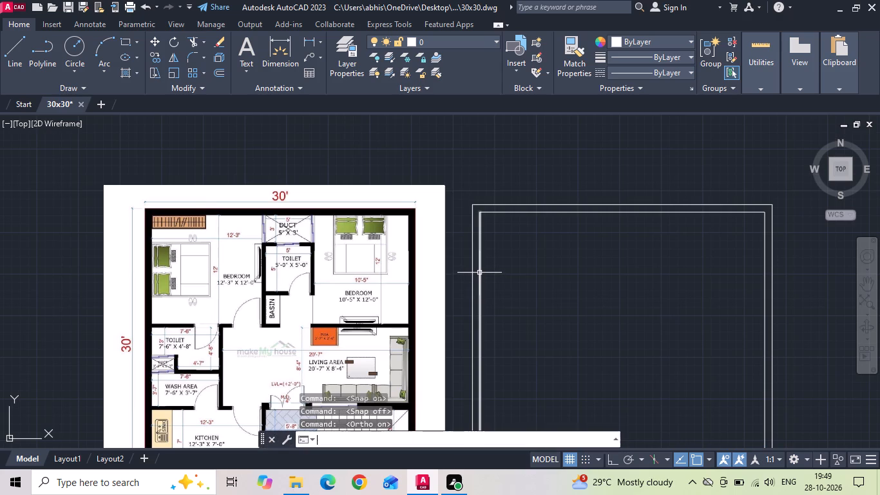
key("o")
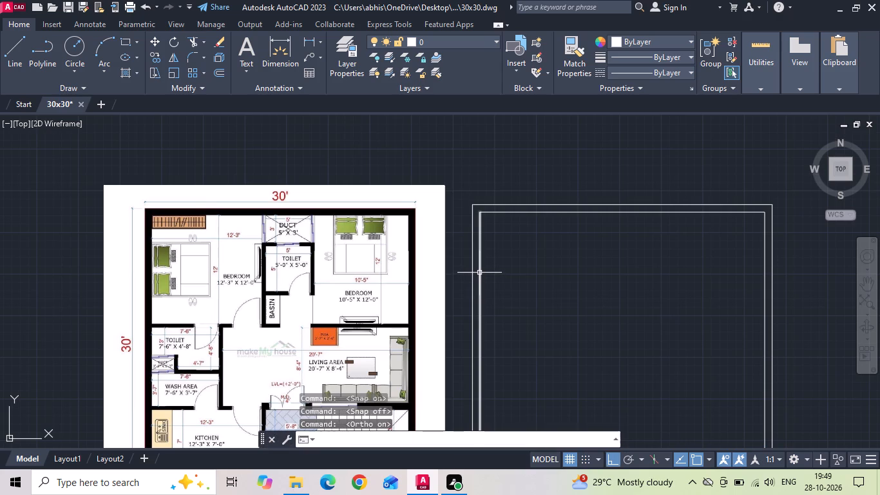
key("Return")
type("12'")
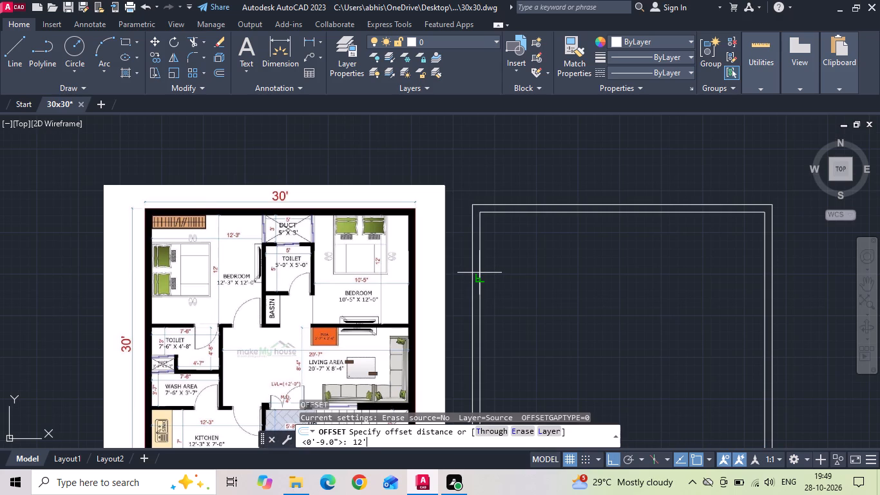
key("3")
key("Return")
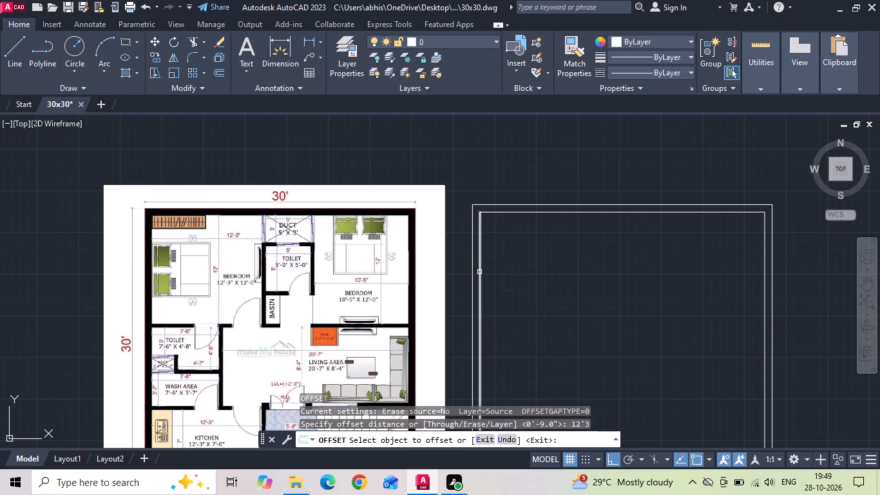
left_click(479, 272)
left_click(521, 249)
key("Escape")
Offset the right inner wall line 10'5" inward for the right bedroom's width.
type("o 10'")
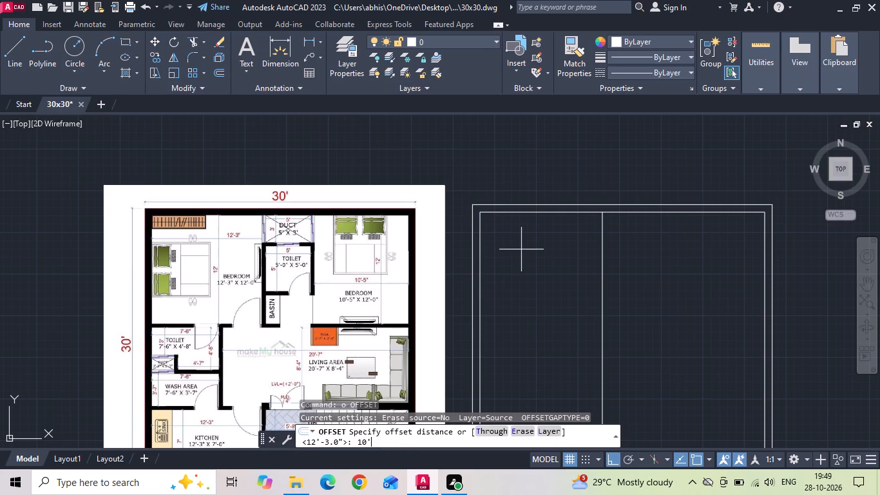
key("6")
key("BackSpace")
type("5")
key("space")
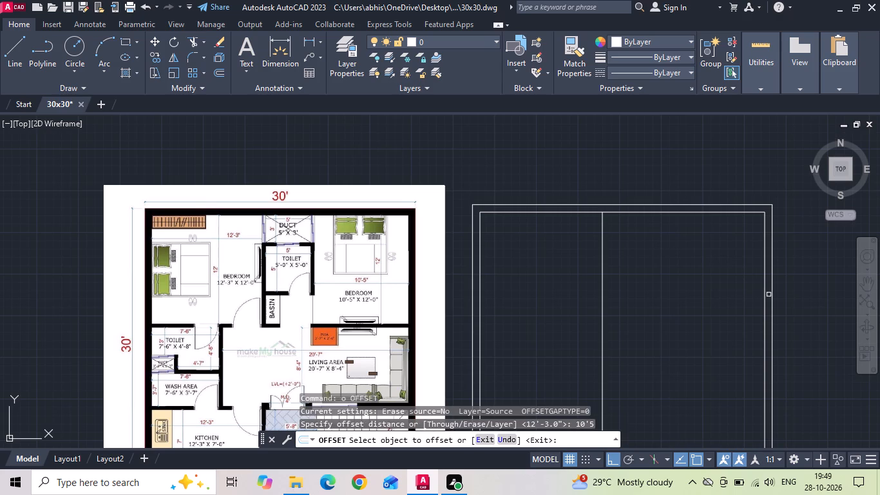
left_click_drag(763, 286, 754, 286)
left_click_drag(736, 284, 727, 284)
key("Escape")
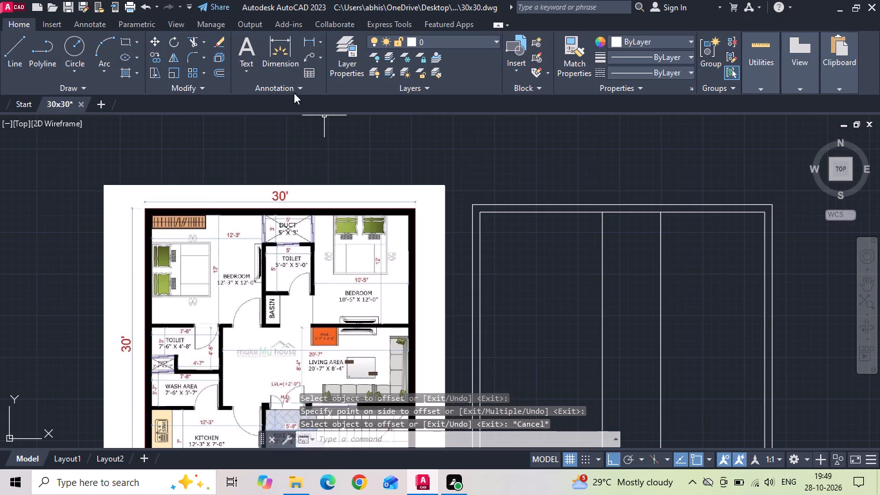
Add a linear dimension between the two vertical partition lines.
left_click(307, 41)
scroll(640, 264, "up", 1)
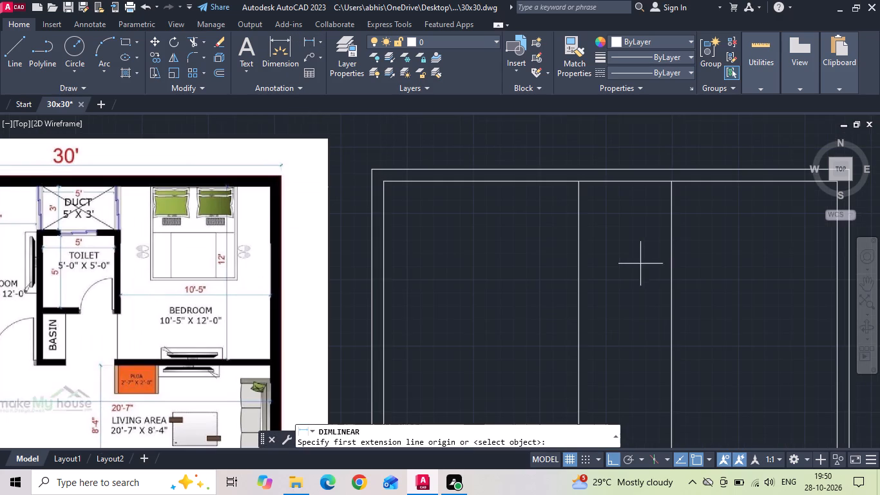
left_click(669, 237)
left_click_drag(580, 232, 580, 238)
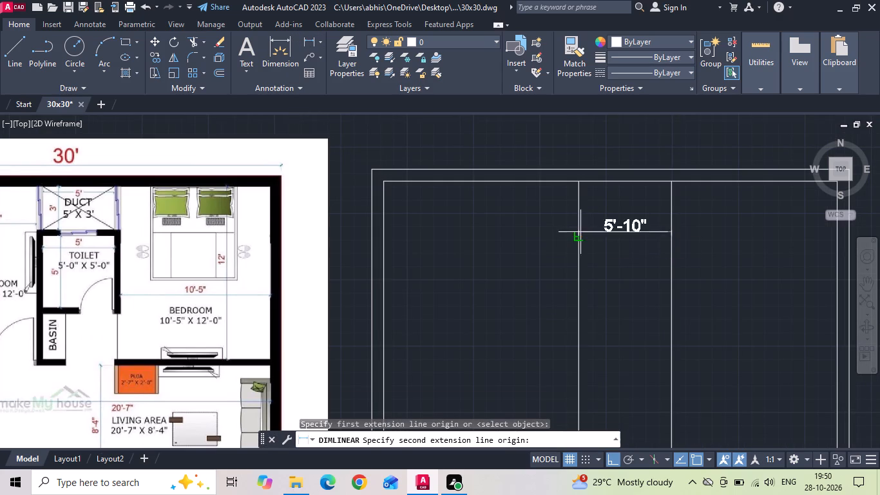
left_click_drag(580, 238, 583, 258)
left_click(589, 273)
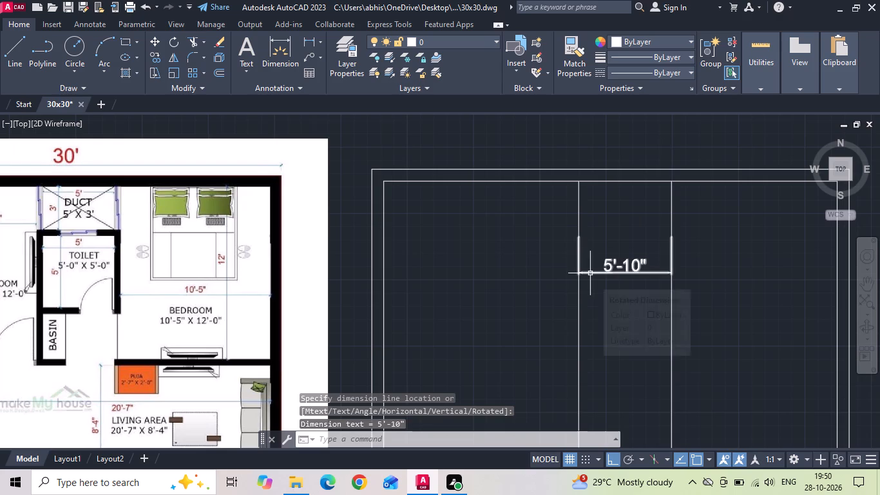
Offset both vertical partition lines 5" toward each other to give the partition walls their thickness.
type("o 5")
key("space")
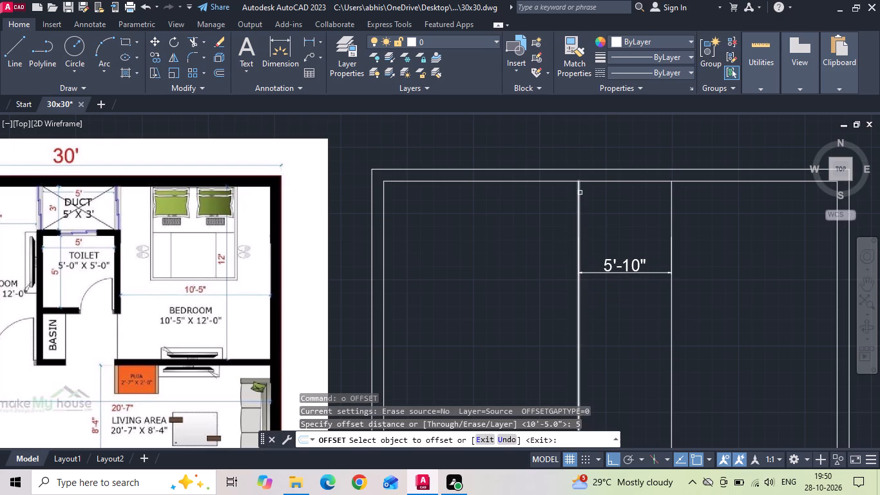
left_click_drag(580, 193, 587, 192)
left_click(588, 192)
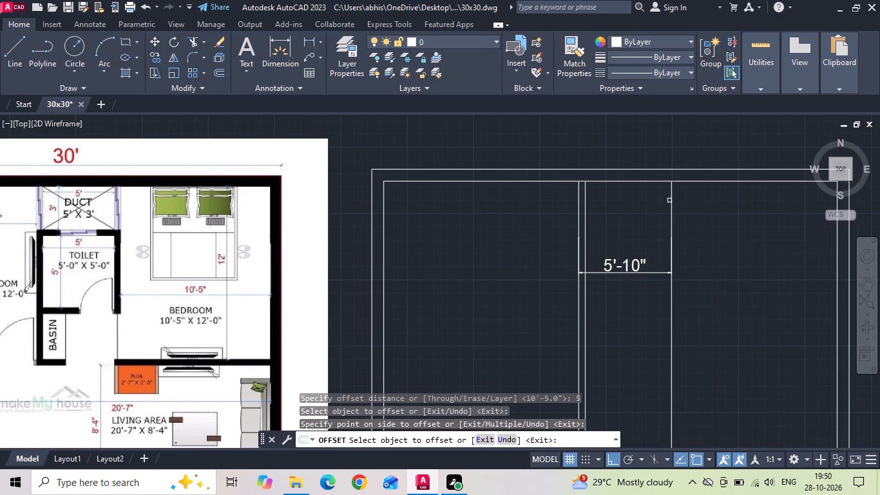
left_click(670, 198)
left_click(644, 208)
key("Escape")
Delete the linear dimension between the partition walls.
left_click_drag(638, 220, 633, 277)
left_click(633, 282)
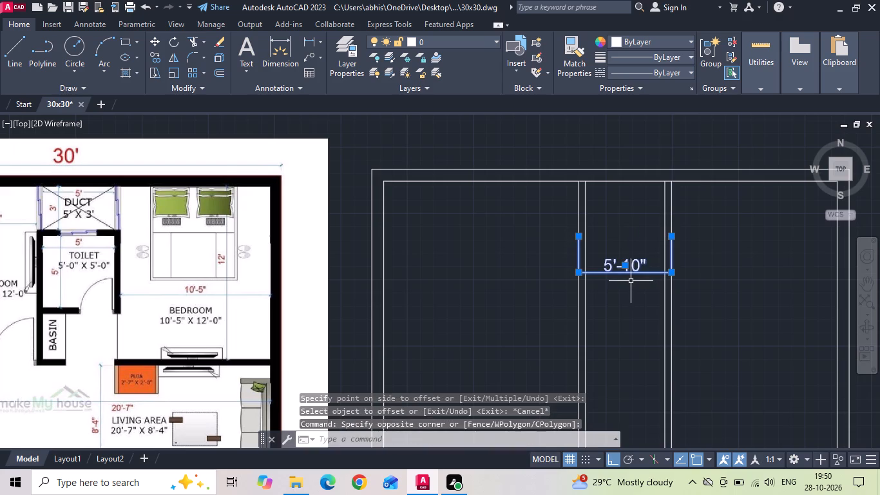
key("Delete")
Check the clear width between the two partition walls with a temporary linear dimension.
key("d")
type("li")
key("space")
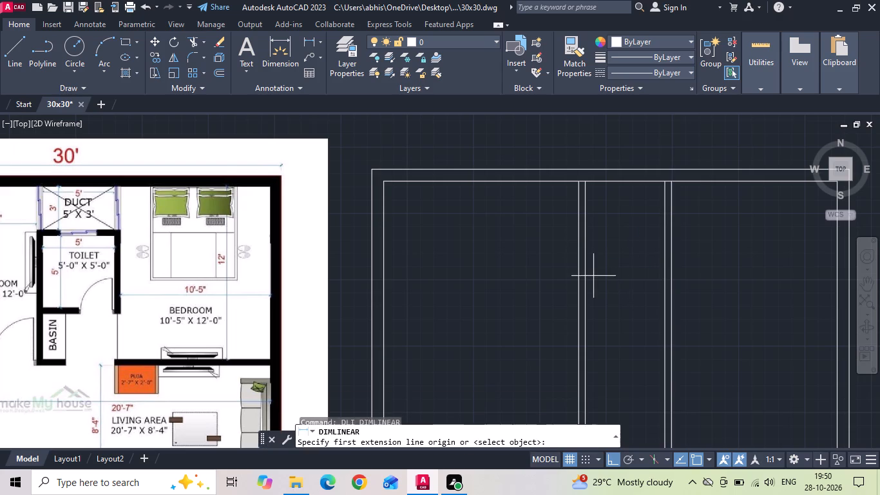
left_click_drag(589, 277, 595, 277)
left_click(661, 276)
key("Escape")
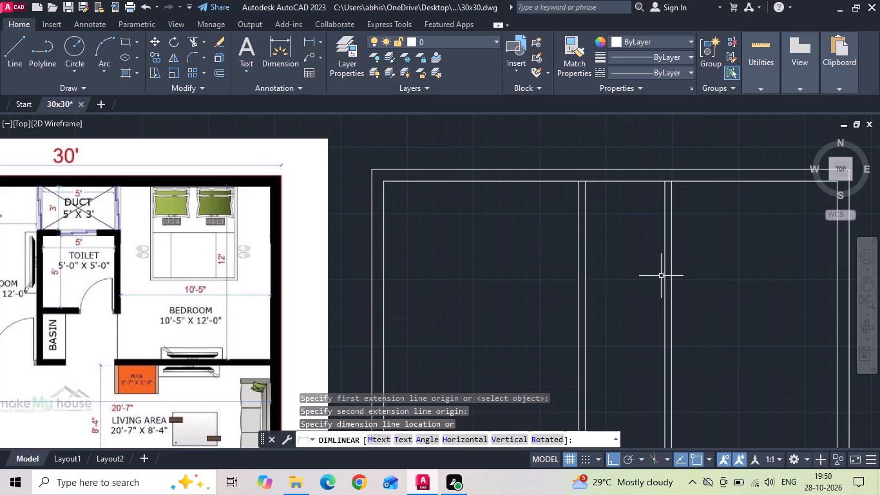
Offset the top wall's inner line 3' downward and the resulting line 5" further to form the wall between duct and toilet.
type("o 3'")
key("Return")
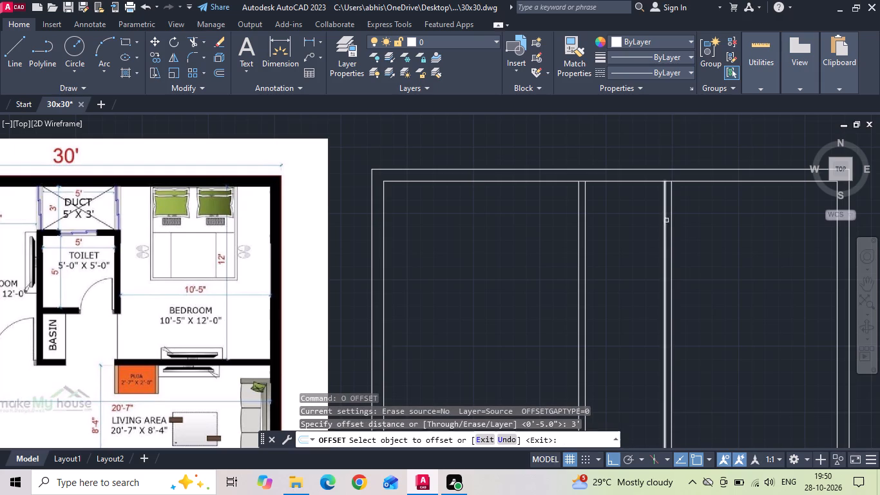
left_click_drag(627, 181, 622, 213)
left_click(621, 231)
key("Escape")
type("o")
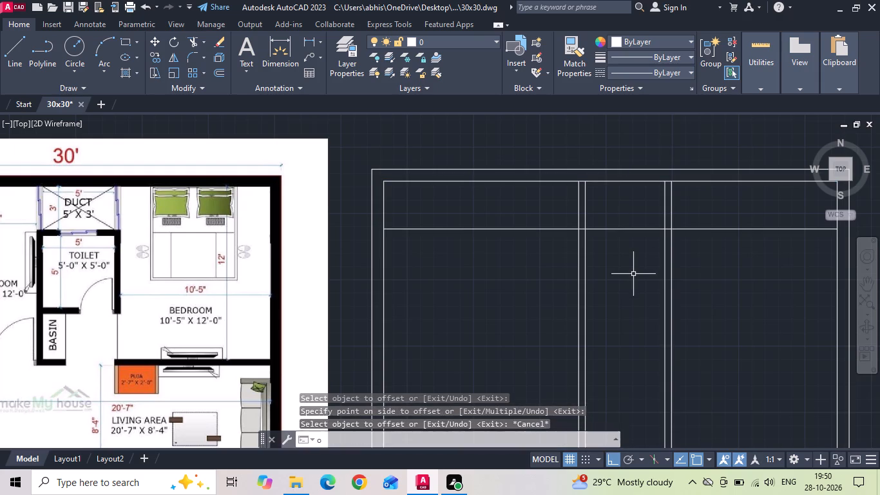
key("space")
type("5")
key("space")
left_click_drag(633, 229, 629, 246)
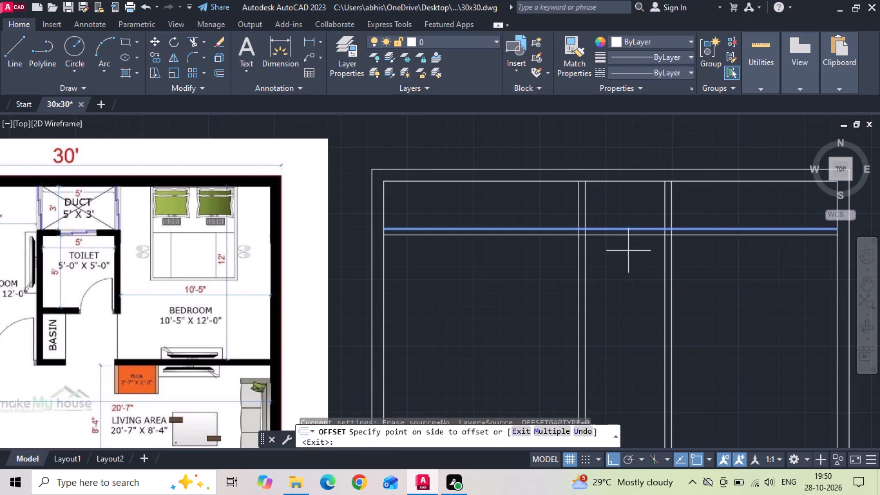
left_click(626, 255)
key("Escape")
Offset the duct wall's lower line 5' downward and the resulting line 5" further to form the toilet's lower wall.
type("o")
key("space")
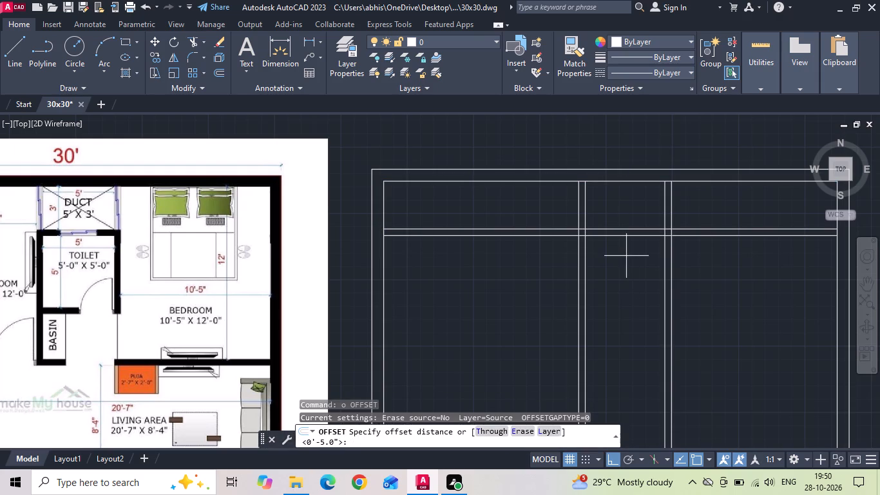
type("5'")
key("Return")
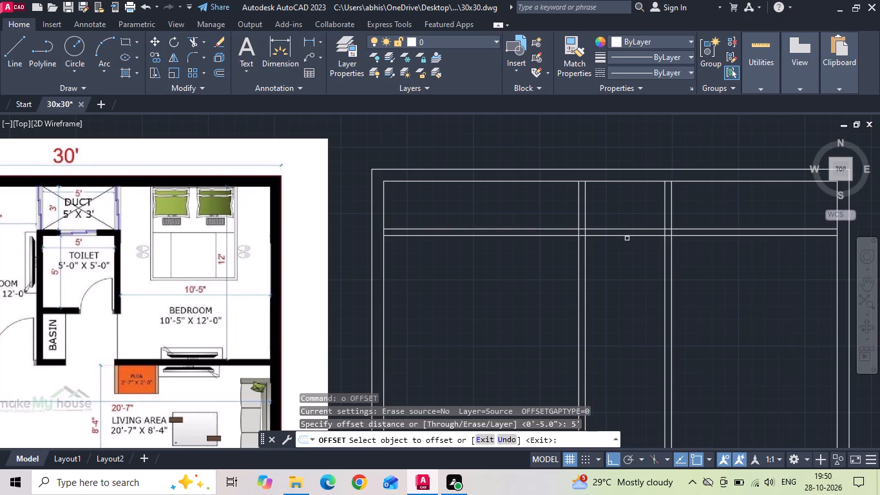
left_click(627, 237)
left_click(622, 293)
key("Escape")
type("o")
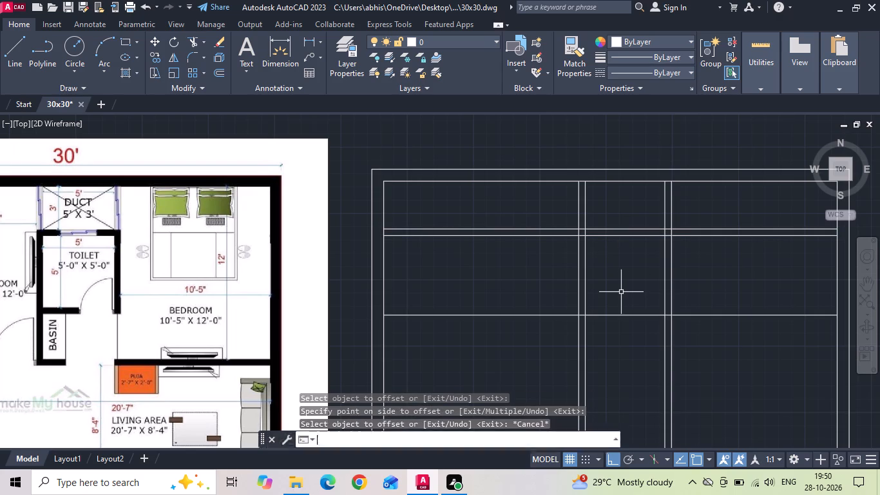
key("space")
type("5")
key("space")
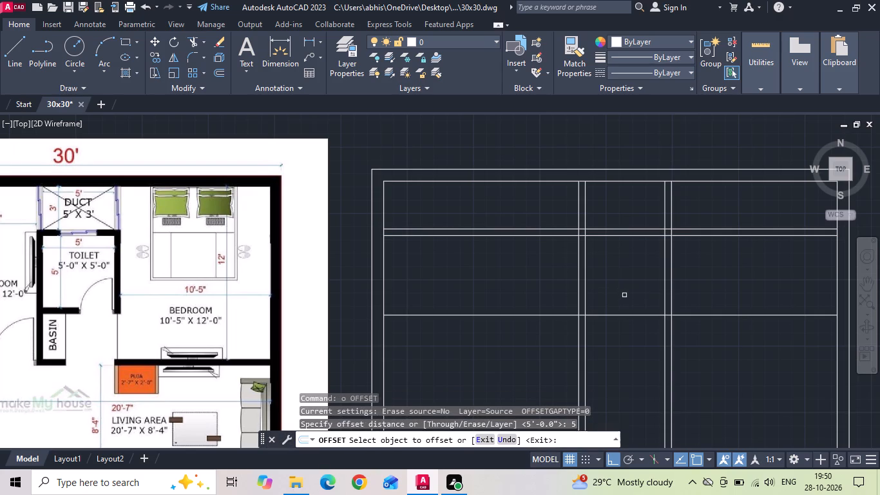
left_click(622, 315)
left_click(613, 344)
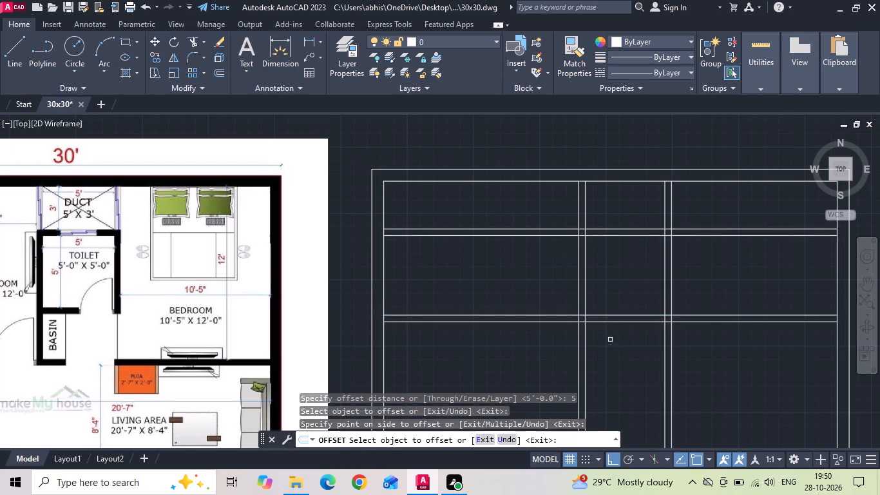
middle_click_drag(609, 338, 600, 313)
key("Escape")
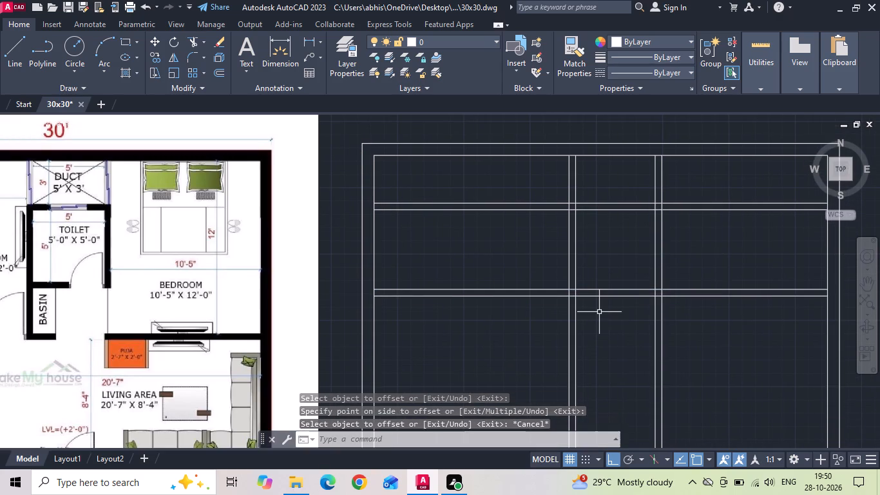
Trim the two horizontal walls outside the partition walls, and the partition walls below the toilet.
type("tr")
key("space")
key("space")
left_click_drag(545, 329, 543, 191)
left_click_drag(705, 195, 712, 330)
left_click_drag(709, 332, 646, 345)
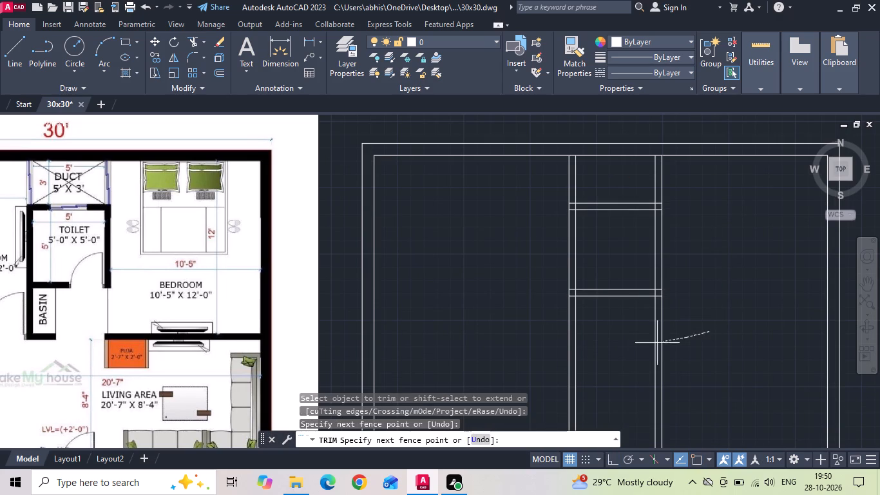
left_click_drag(646, 345, 564, 362)
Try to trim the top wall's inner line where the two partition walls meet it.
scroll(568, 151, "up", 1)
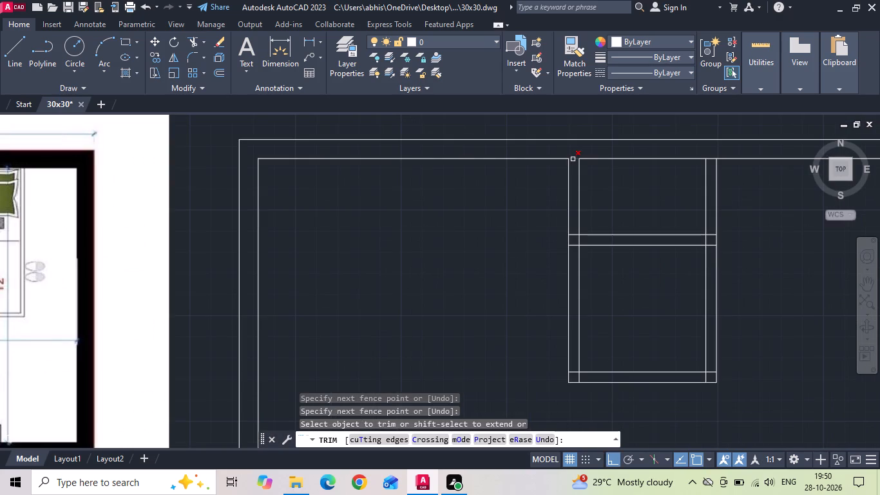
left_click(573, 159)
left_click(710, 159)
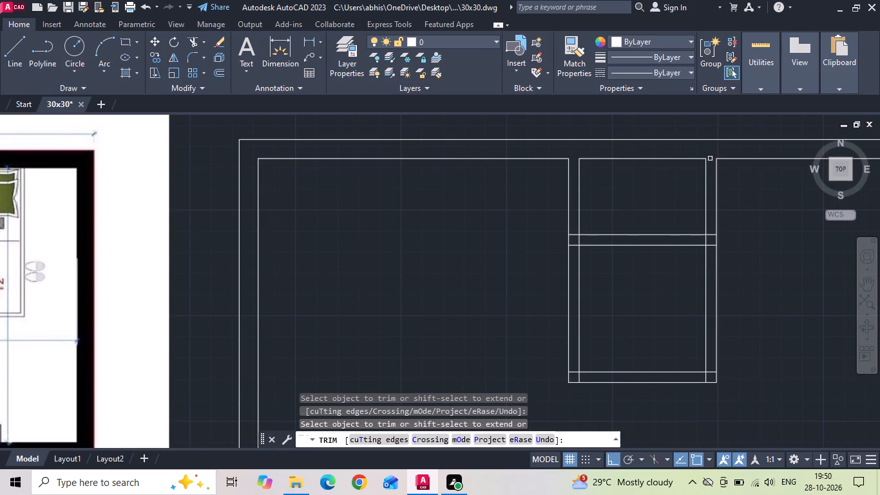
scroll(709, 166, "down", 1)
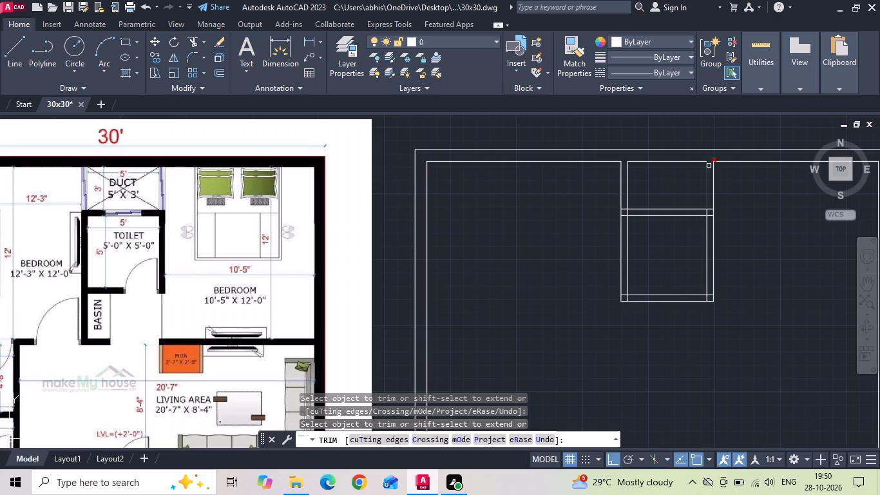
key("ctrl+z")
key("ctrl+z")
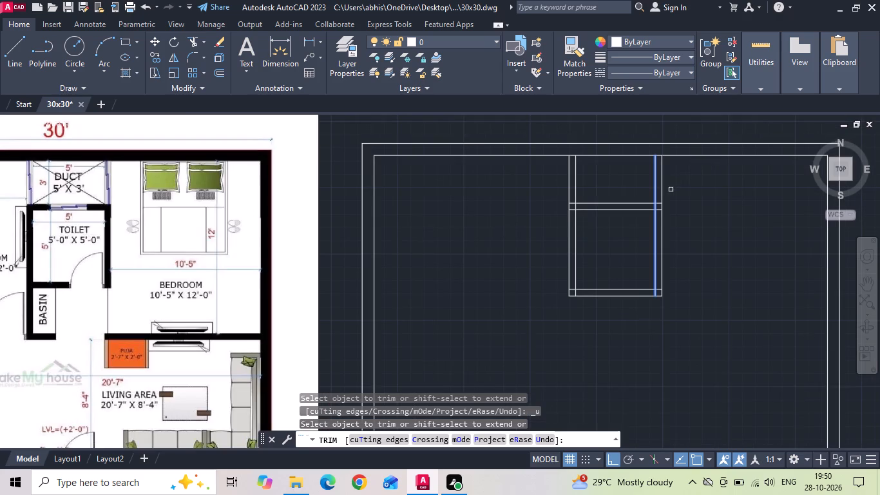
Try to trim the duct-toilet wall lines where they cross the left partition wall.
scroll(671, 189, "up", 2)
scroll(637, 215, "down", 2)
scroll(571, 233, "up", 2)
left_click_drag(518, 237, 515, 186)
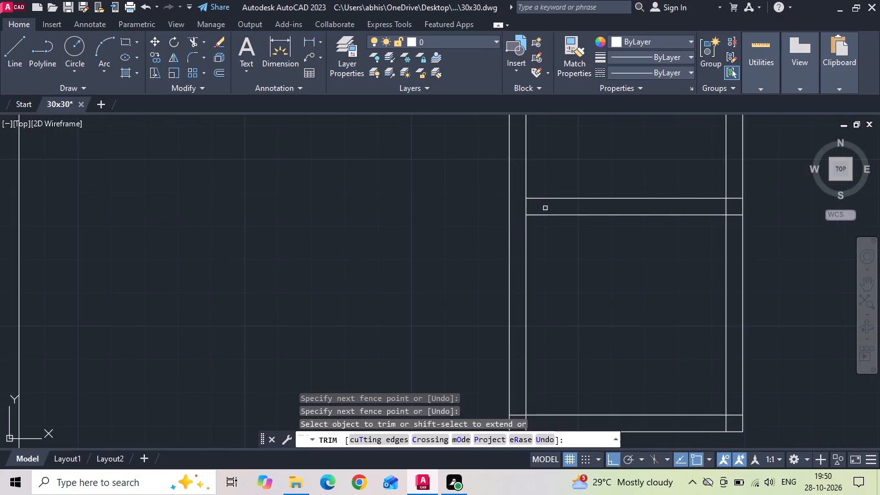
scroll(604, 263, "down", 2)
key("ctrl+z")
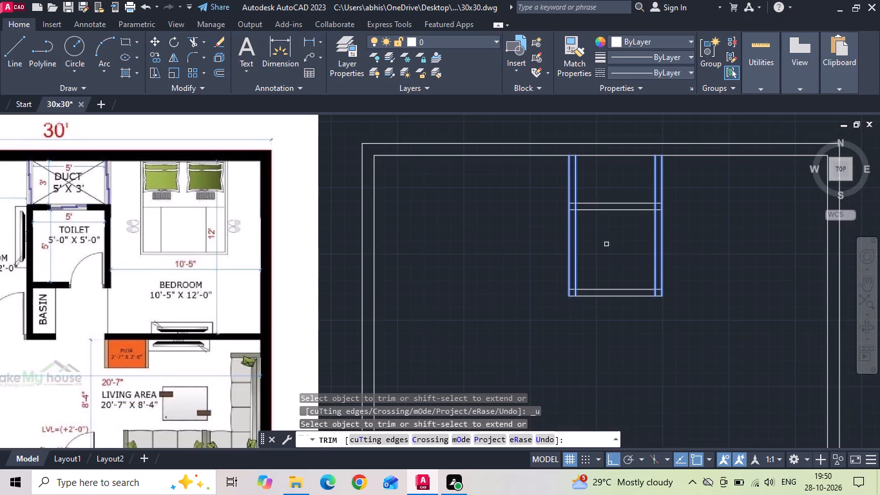
Trim the overlapping line pieces where the duct-toilet wall meets both partition walls.
scroll(586, 202, "up", 2)
left_click(548, 214)
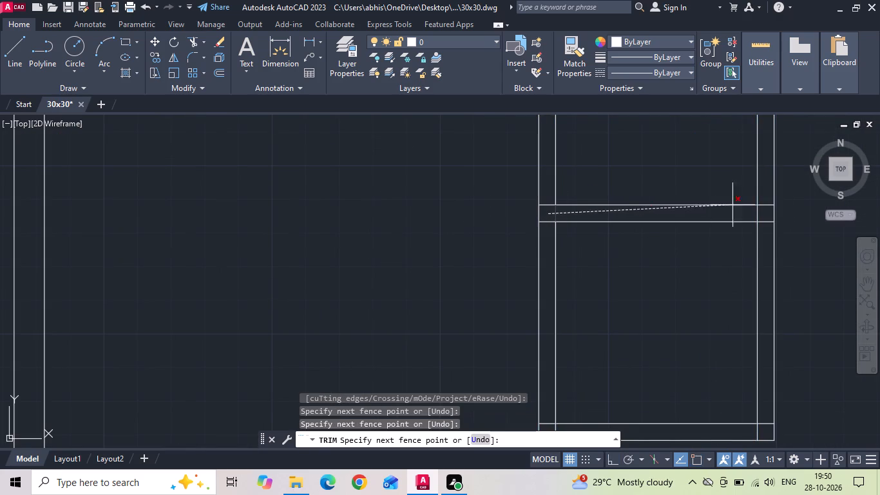
left_click(761, 212)
left_click(764, 222)
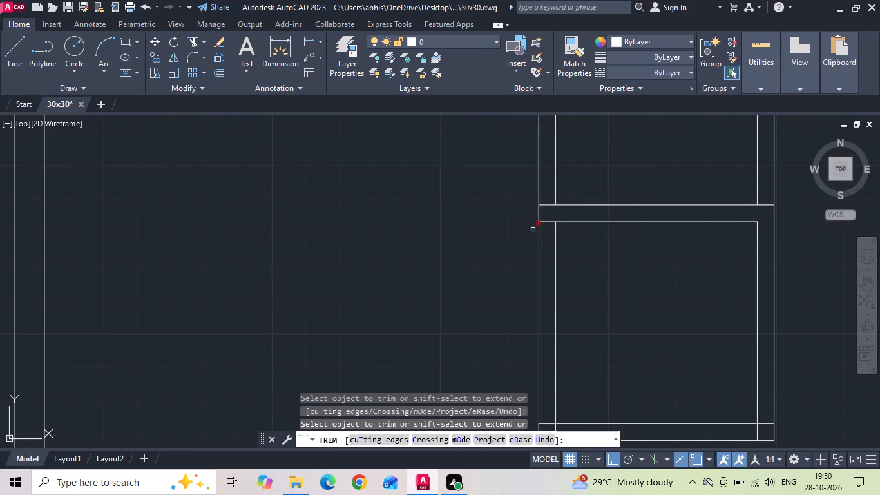
left_click(550, 222)
Trim the overlapping line pieces at the toilet's two lower wall corners.
scroll(550, 226, "down", 3)
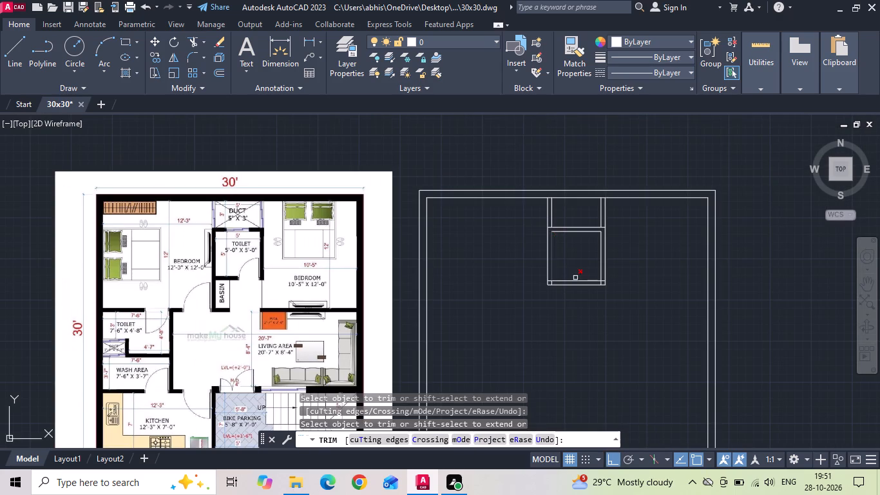
scroll(620, 281, "up", 3)
left_click(544, 278)
left_click(542, 287)
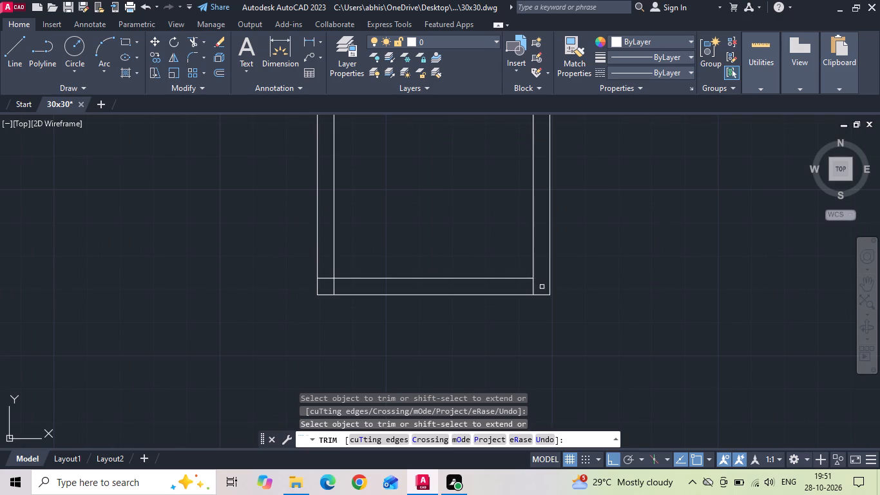
left_click(325, 287)
left_click(326, 277)
key("Escape")
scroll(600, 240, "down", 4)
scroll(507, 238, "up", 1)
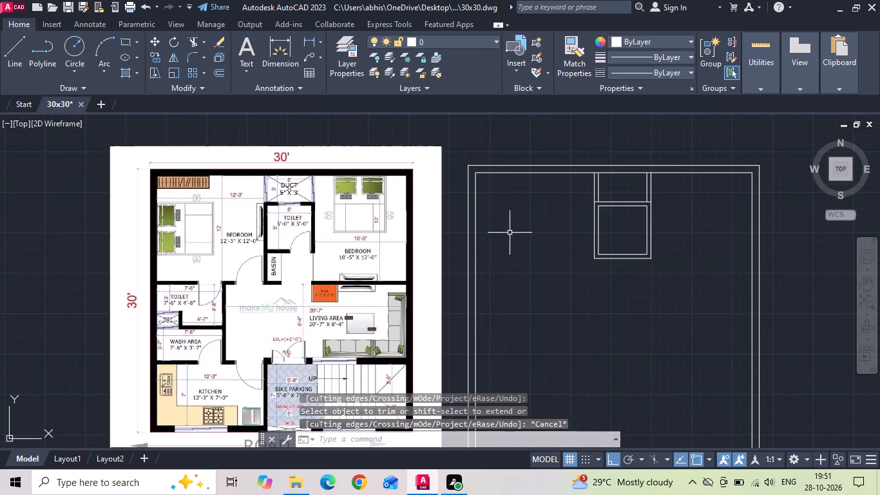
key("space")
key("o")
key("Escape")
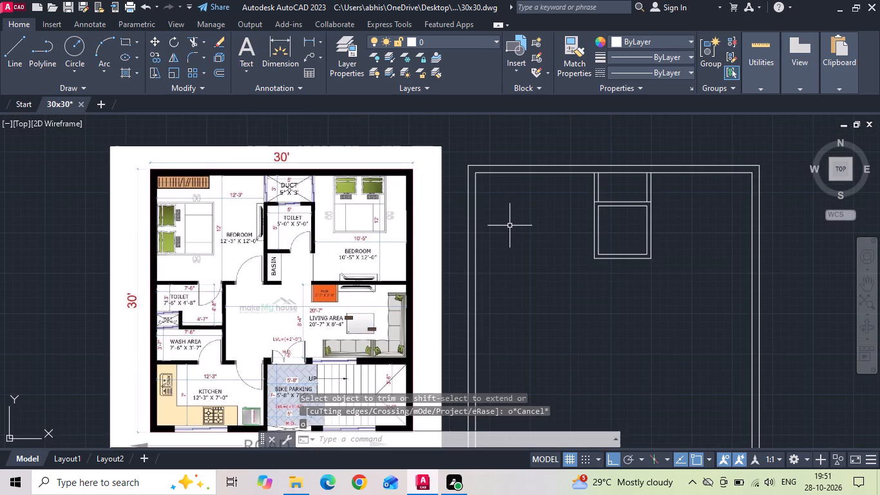
Offset the top wall's inner line 12' downward and the resulting line 5" further to form the bedrooms' lower wall.
type("o")
key("space")
key("1")
type("2'")
key("Return")
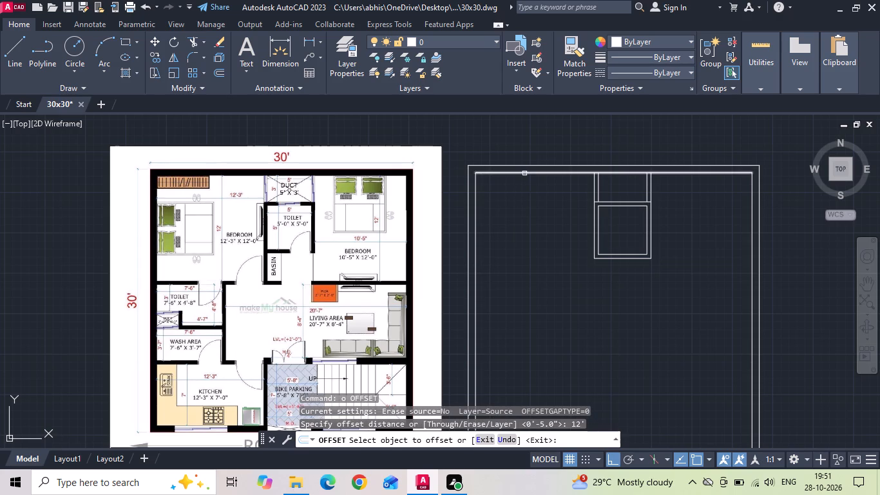
left_click(524, 173)
left_click(524, 227)
key("Escape")
key("o")
key("space")
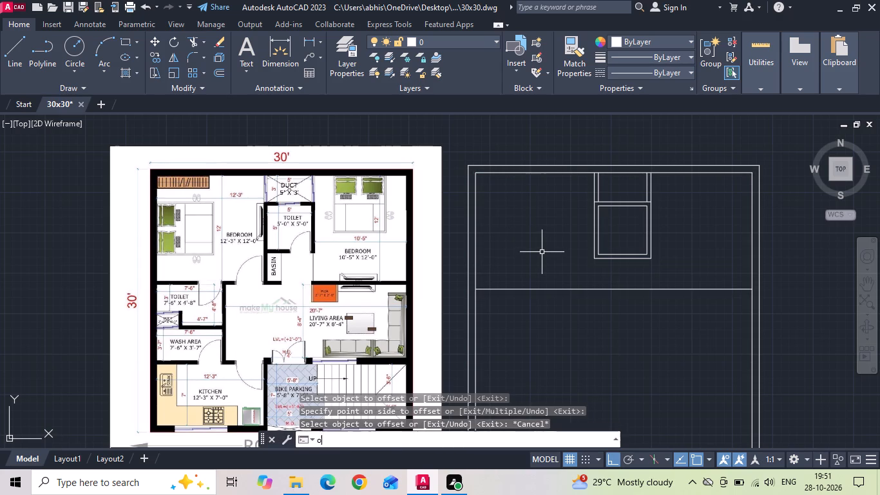
type("5")
key("space")
left_click_drag(544, 289, 544, 302)
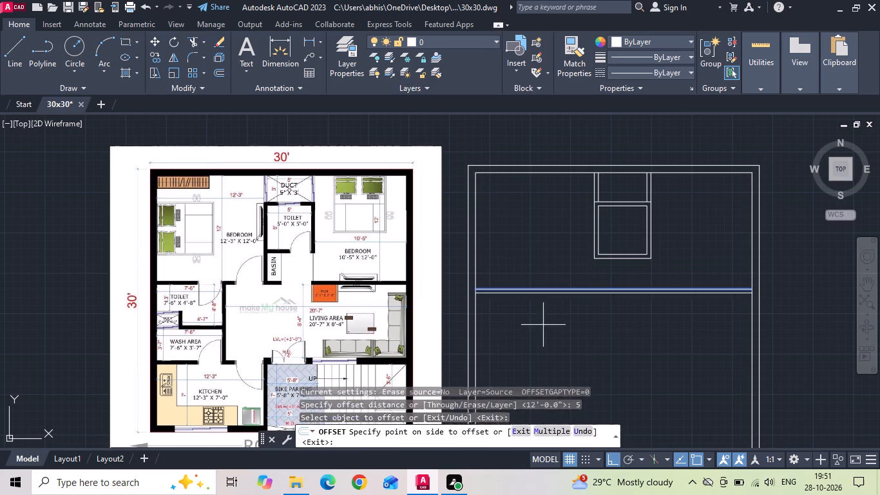
left_click(543, 325)
key("Escape")
Extend both lines of each partition wall down to the lower line of the bedrooms' lower wall.
key("e")
key("x")
key("space")
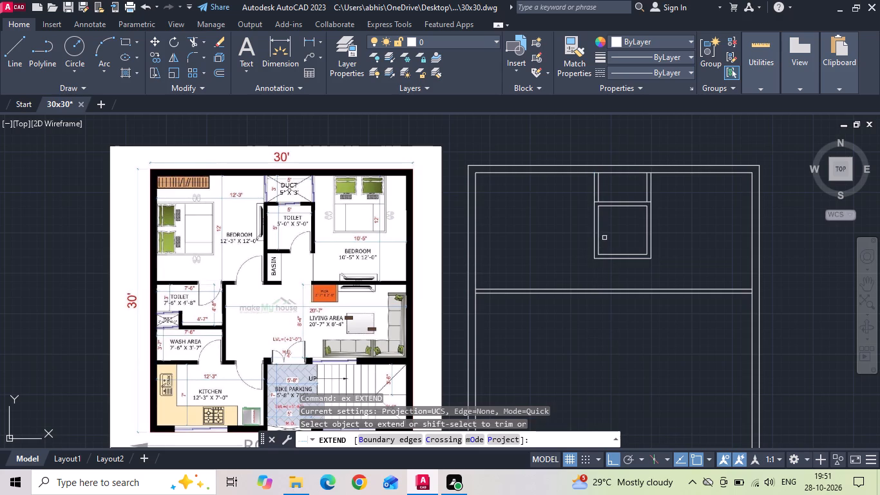
left_click(595, 249)
left_click(598, 253)
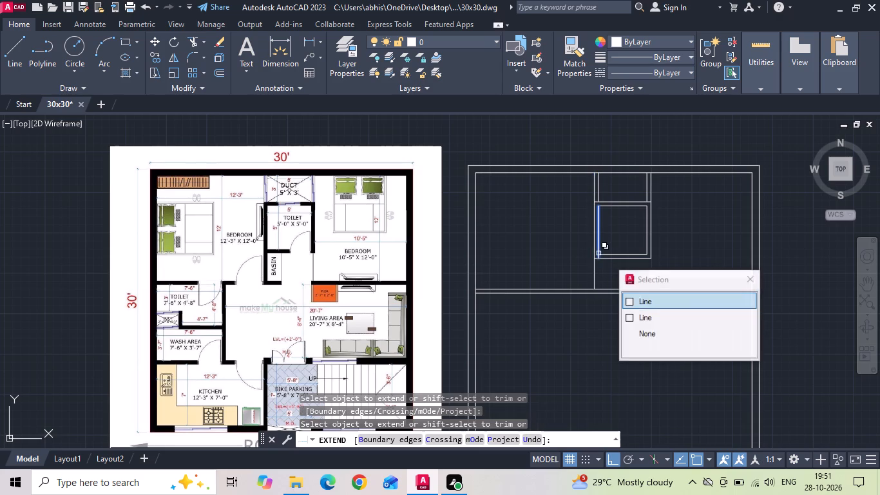
left_click(598, 256)
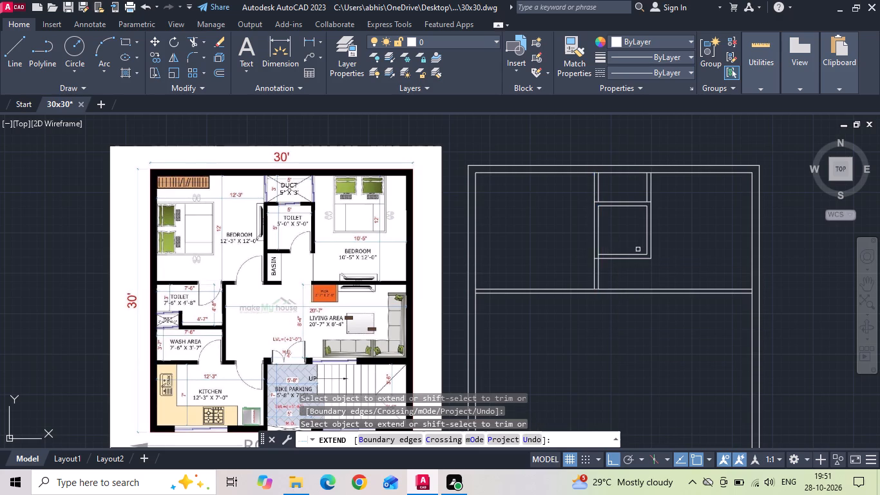
left_click_drag(640, 245, 658, 245)
left_click(646, 240)
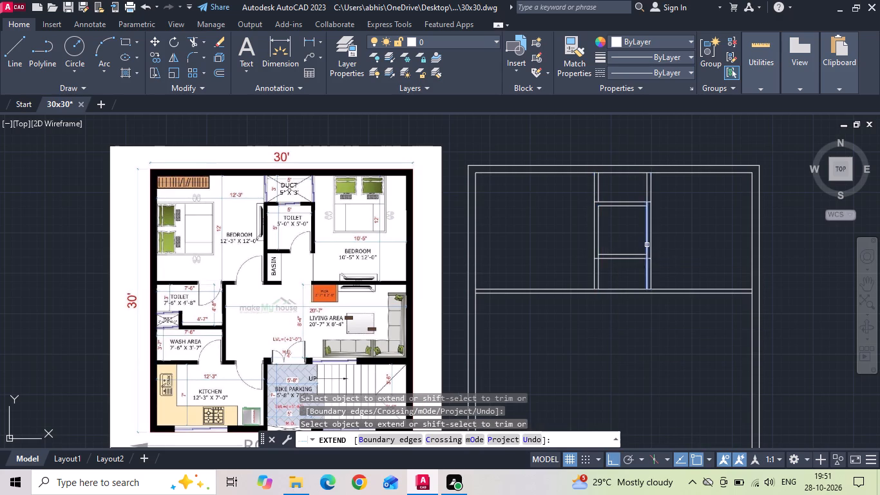
left_click_drag(644, 276, 674, 281)
left_click_drag(611, 282, 603, 284)
left_click_drag(600, 284, 566, 285)
left_click_drag(591, 278, 603, 278)
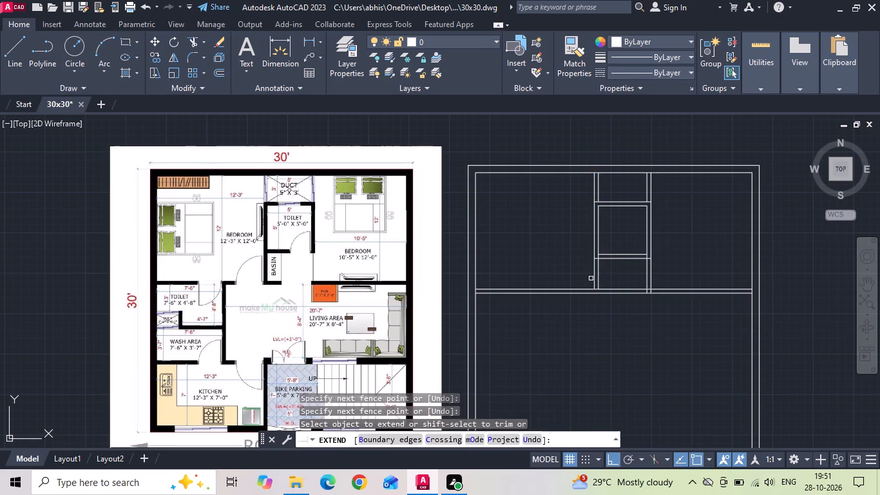
left_click_drag(603, 278, 604, 278)
key("Escape")
Trim away the right partition wall's lines between the toilet and the bedrooms' lower wall.
type("t")
key("space")
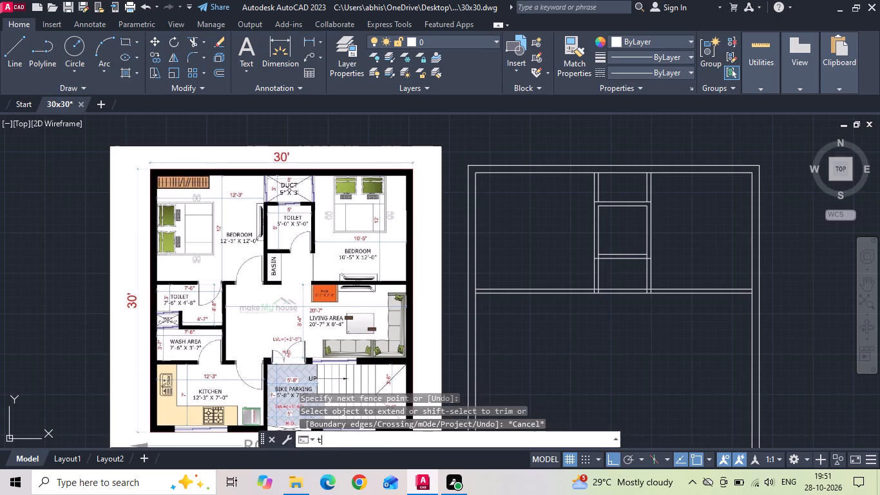
scroll(623, 264, "up", 1)
key("Escape")
type("tr")
key("space")
left_click_drag(621, 261, 622, 268)
left_click(683, 266)
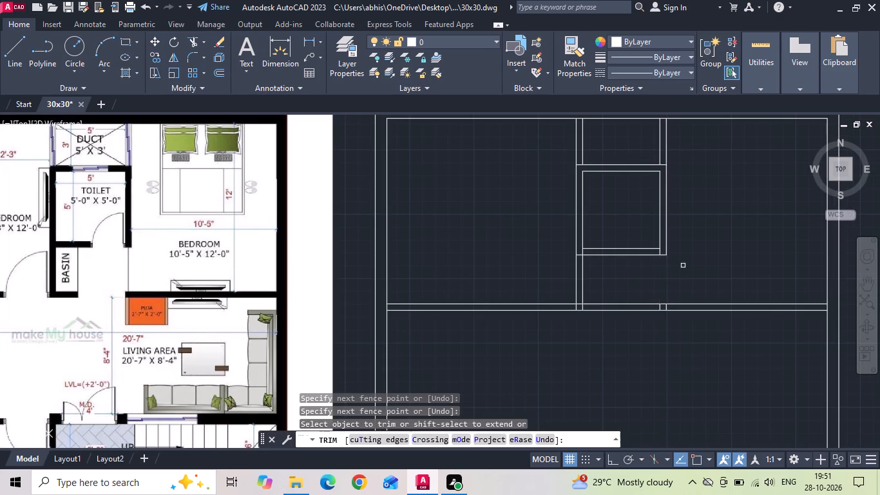
middle_click(618, 328)
key("Escape")
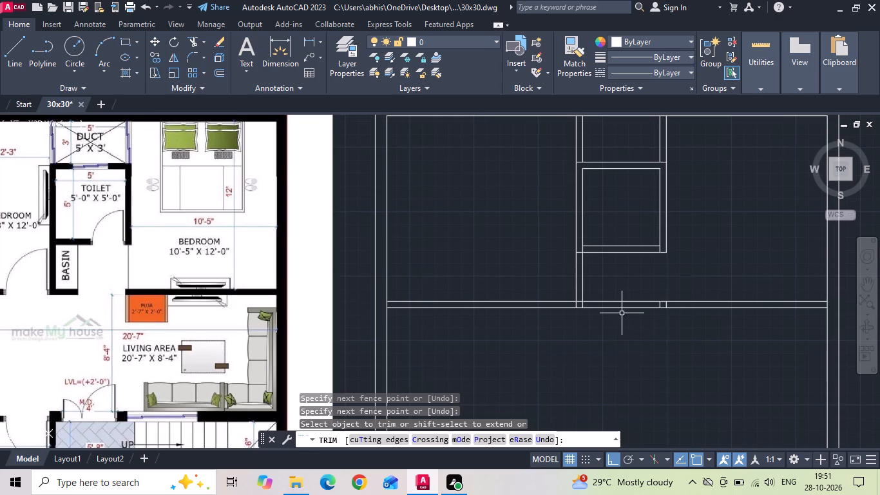
Copy the left partition wall's inner line 24" to the right, toward the toilet and basin side.
left_click(582, 224)
right_click(595, 210)
left_click(617, 245)
left_click_drag(598, 285, 607, 288)
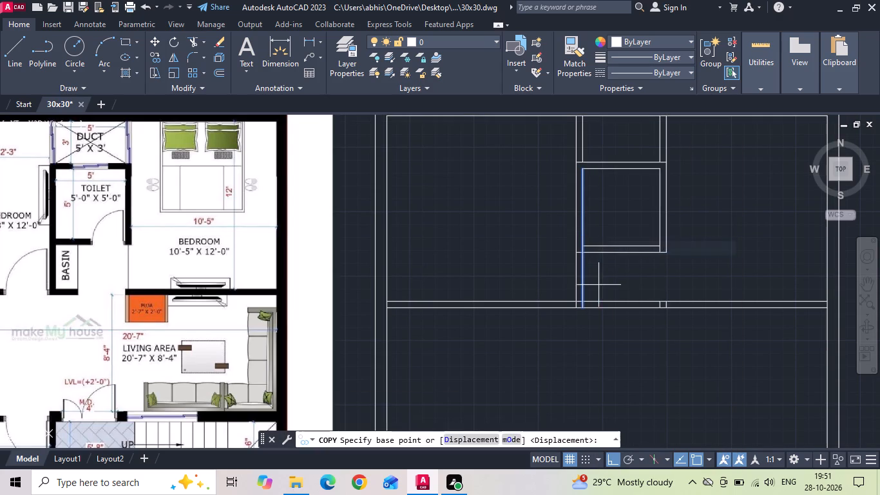
left_click_drag(607, 288, 622, 289)
key("2")
type("4")
key("space")
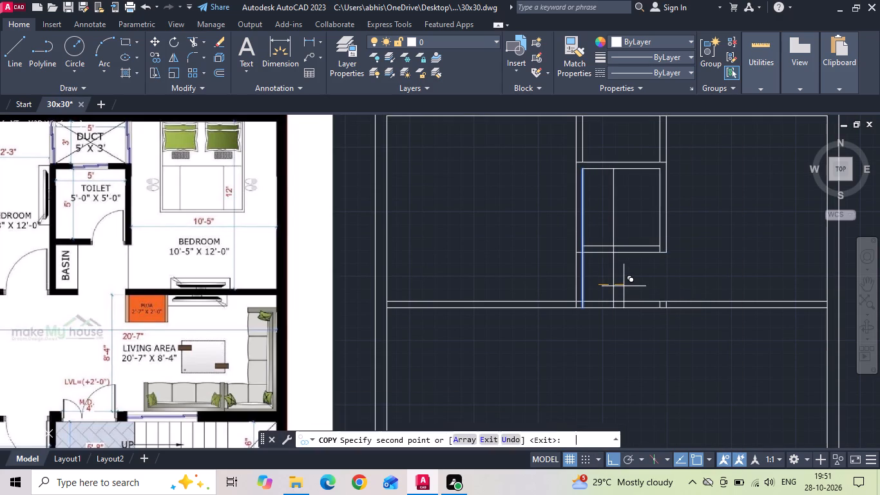
Trim the bedrooms' lower wall open between the copied basin line and the right partition, removing the leftover partition stub there.
key("Escape")
type("tr")
key("space")
left_click_drag(629, 282, 634, 319)
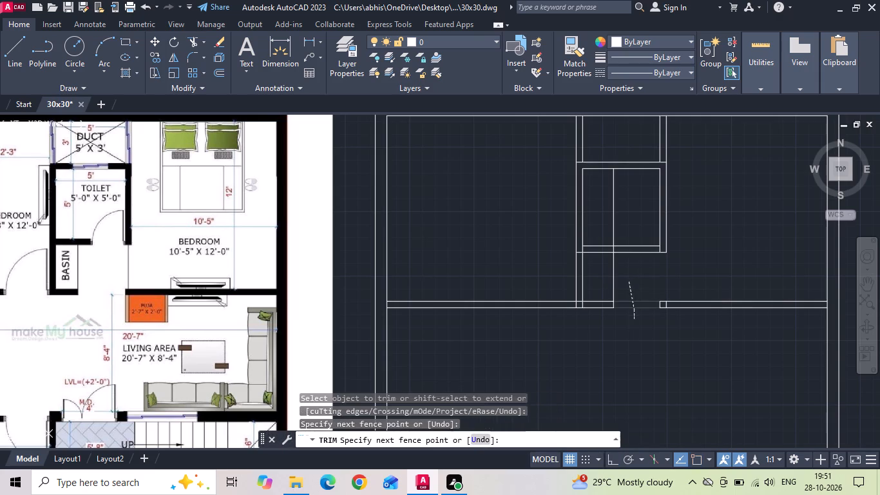
left_click(665, 305)
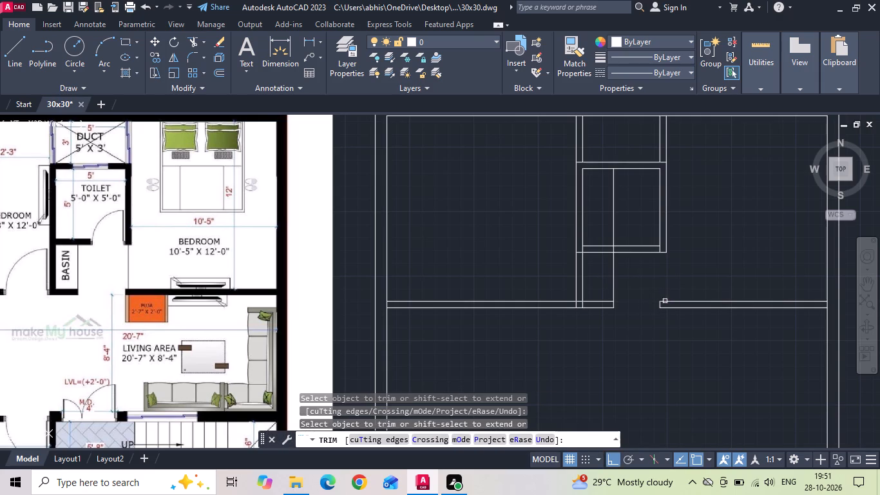
Trim away the part of the copied basin line that runs through the toilet, keeping the toilet's lower wall lines whole.
left_click(613, 251)
left_click_drag(612, 246, 611, 240)
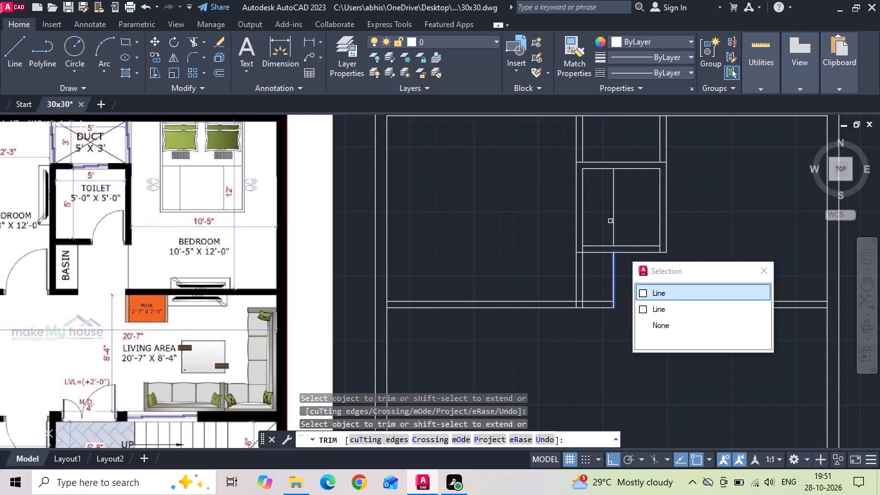
left_click_drag(611, 220, 624, 200)
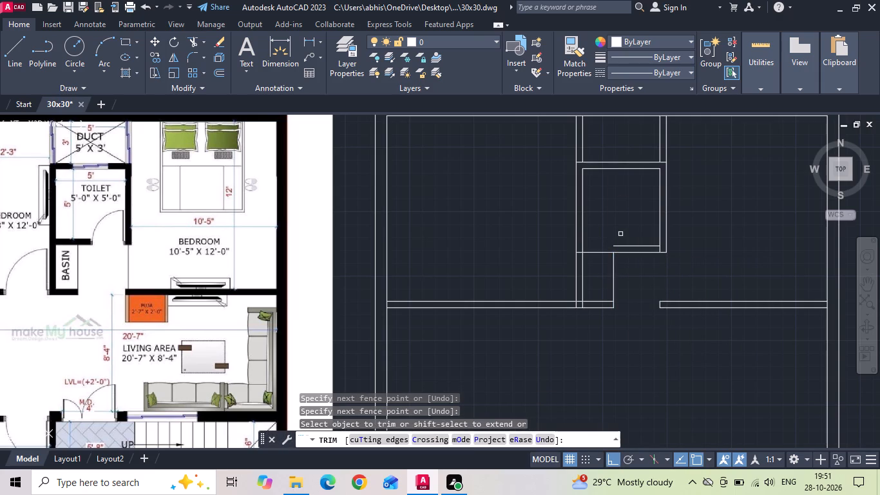
key("ctrl+z")
scroll(620, 234, "up", 1)
left_click_drag(619, 231, 603, 193)
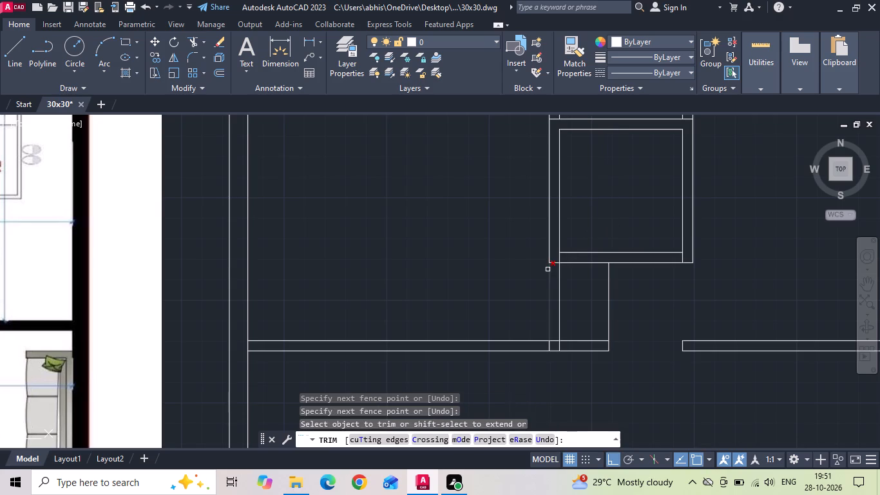
Trim the overlapping segments where the left partition meets the toilet's and bedrooms' lower walls, and at the toilet's lower-right corner.
left_click(553, 265)
left_click(559, 258)
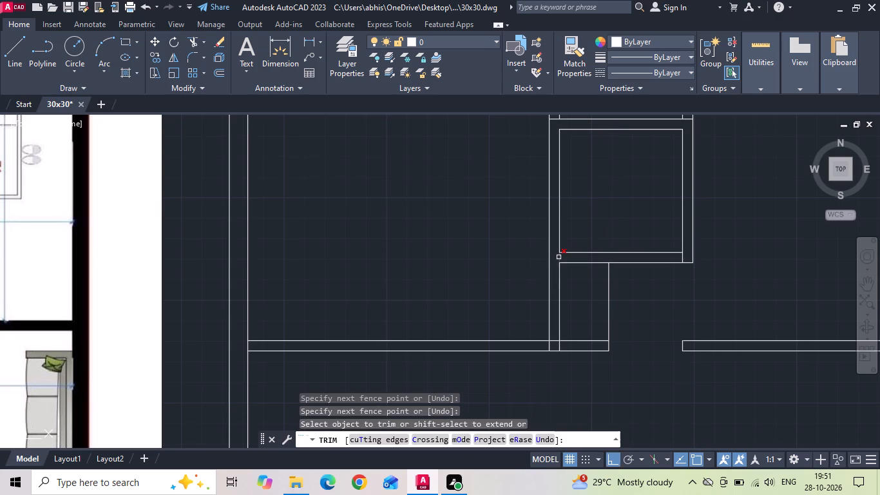
left_click(559, 257)
left_click(556, 340)
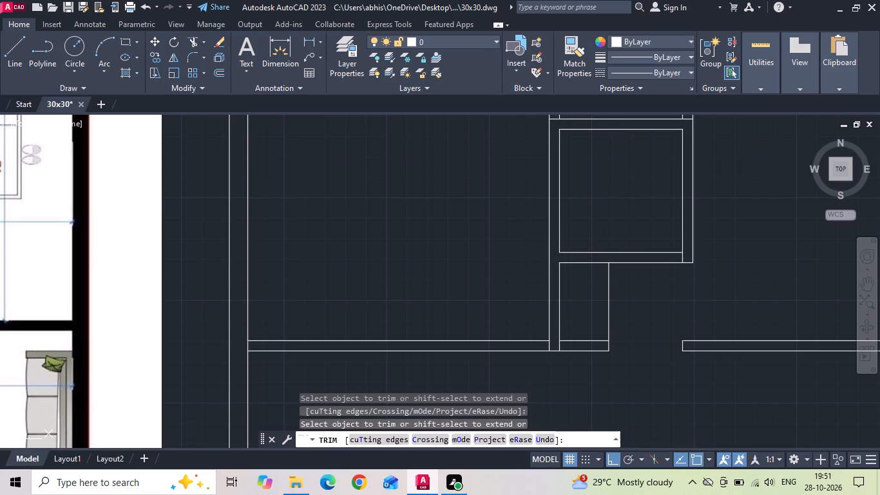
left_click(548, 345)
left_click(559, 348)
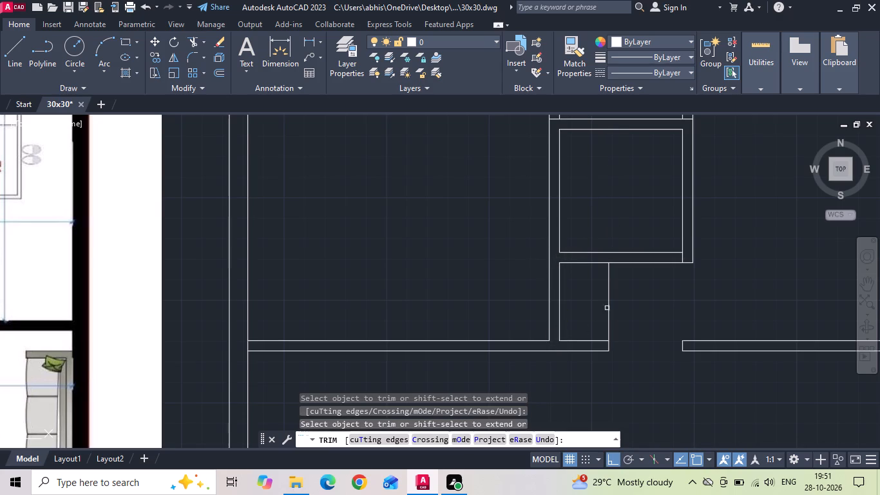
left_click(683, 259)
scroll(655, 313, "down", 2)
middle_click_drag(642, 360, 640, 343)
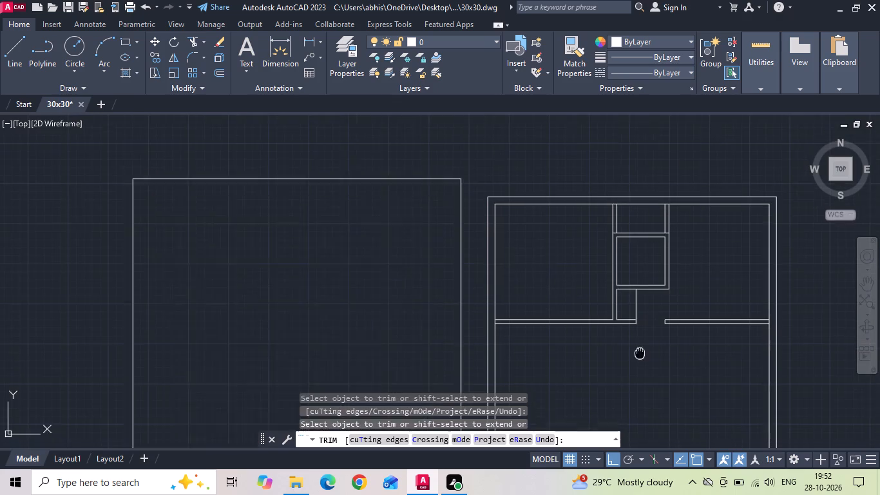
middle_click_drag(640, 343, 640, 328)
key("Escape")
Offset the lower line of the left bedroom's lower wall 4'8" downward for the second toilet's depth.
scroll(244, 333, "up", 1)
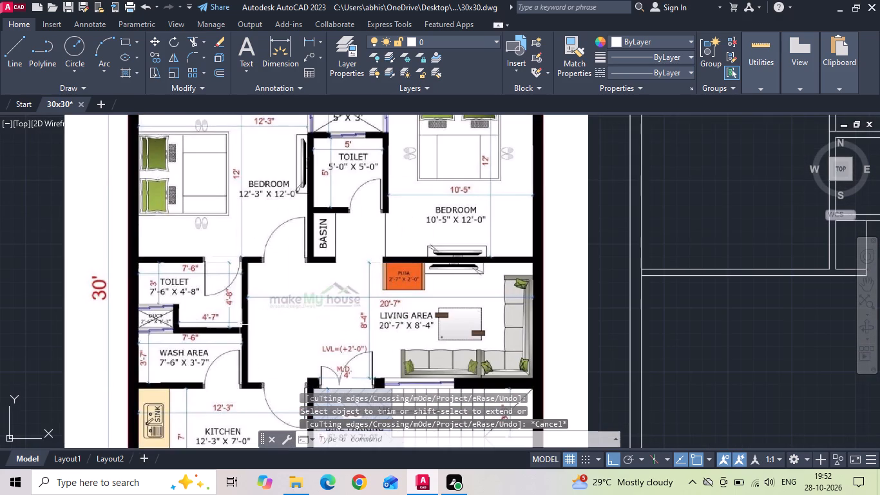
key("o")
key("space")
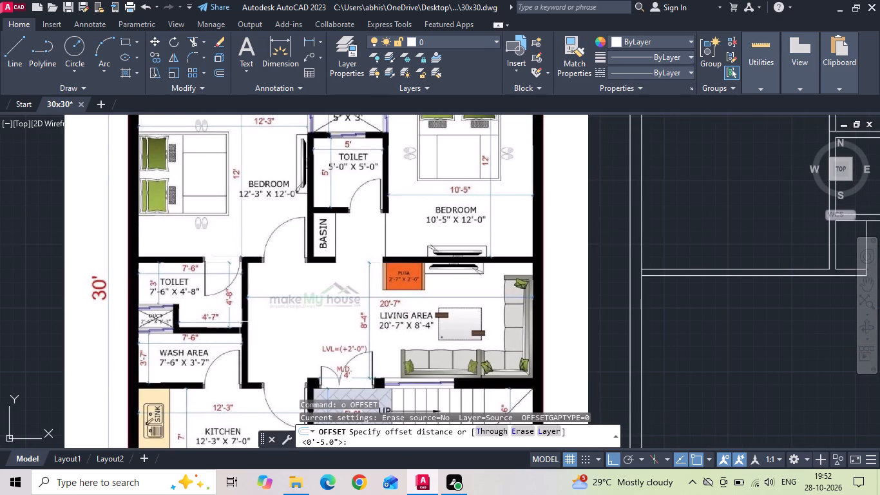
key("5")
key("BackSpace")
type("4'")
type("8")
key("space")
scroll(254, 262, "down", 1)
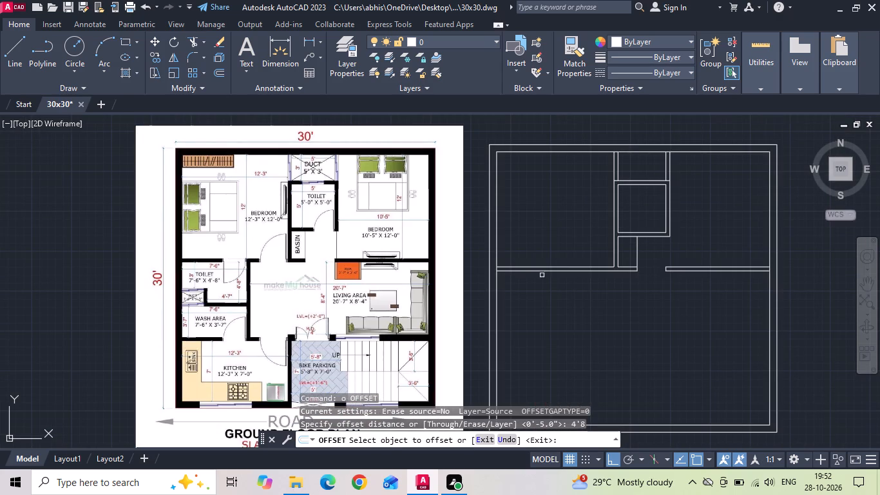
left_click_drag(538, 271, 536, 278)
left_click(526, 318)
scroll(521, 294, "up", 1)
key("Escape")
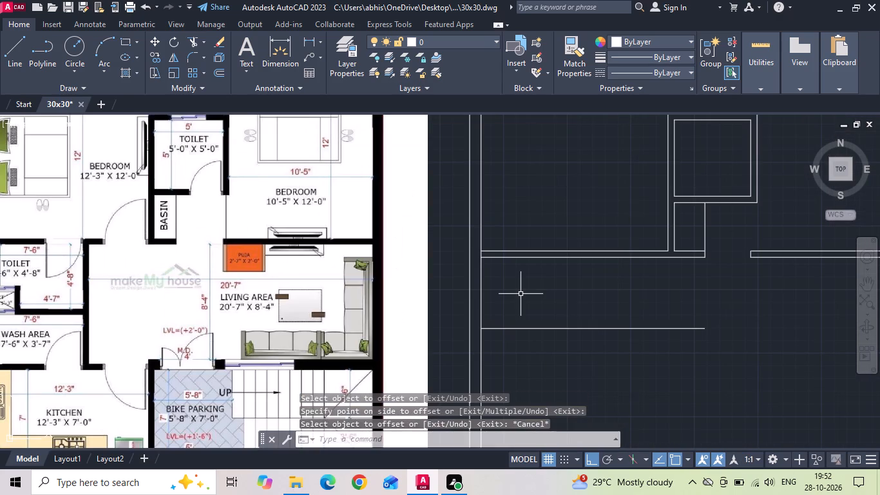
Offset the new line 5" downward to form the wall between the second toilet and the wash area.
type("o 5")
key("space")
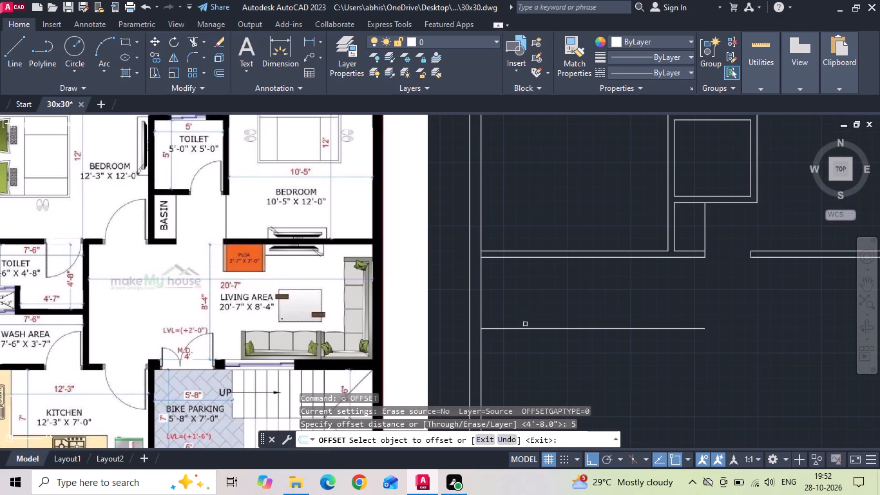
left_click(525, 329)
left_click(515, 356)
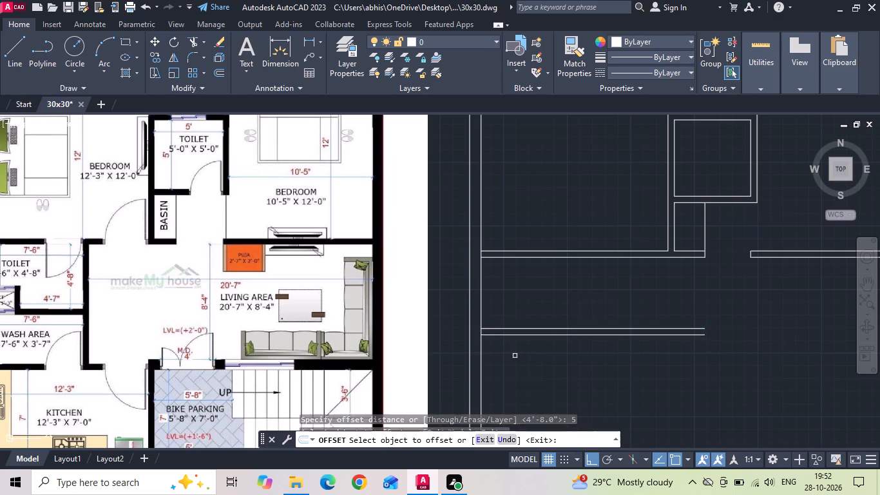
middle_click_drag(515, 346, 513, 314)
key("Escape")
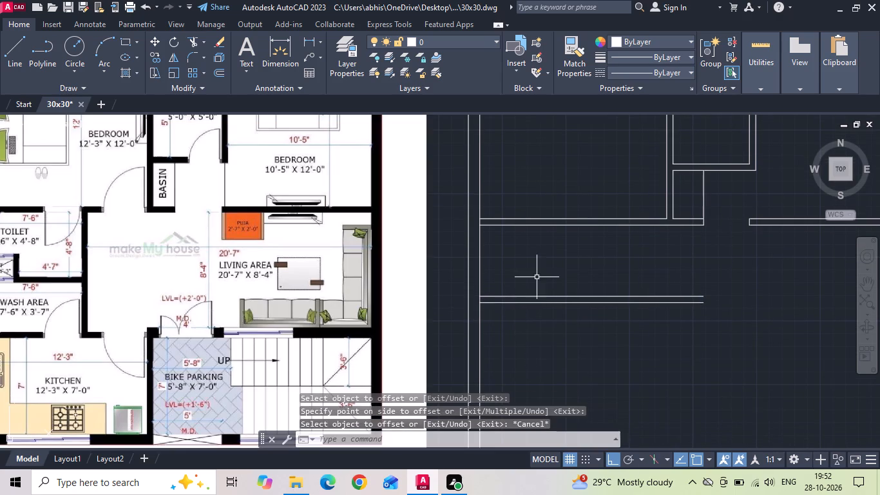
Offset the lower line of the second toilet's lower wall 3'7" downward for the wash area's depth.
type("o 3")
key("apostrophe")
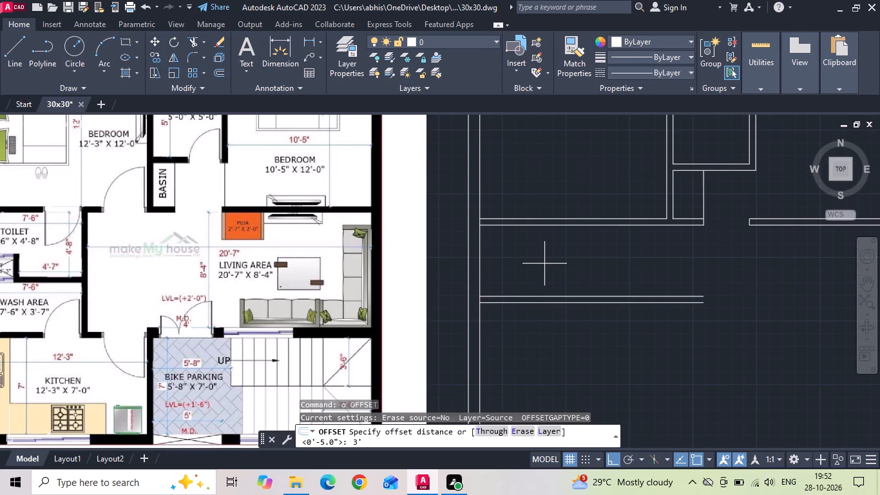
type("7")
key("space")
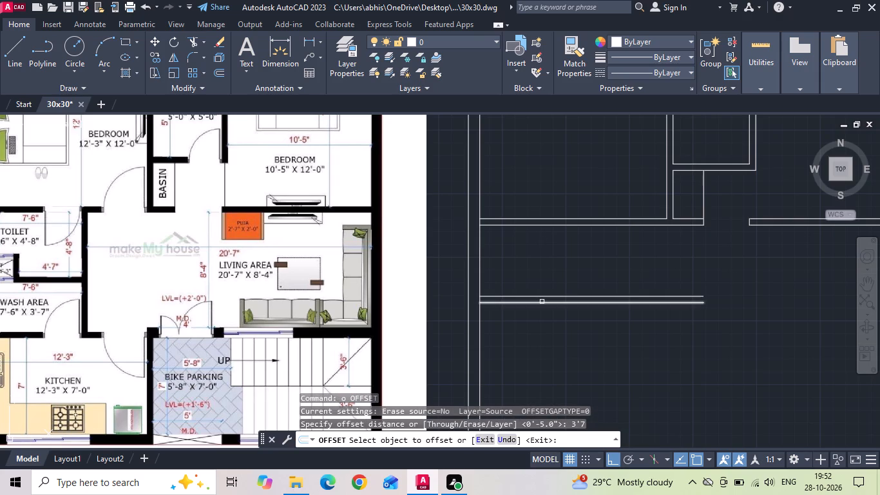
left_click_drag(542, 302, 542, 316)
left_click(539, 340)
middle_click_drag(538, 335, 539, 273)
key("Escape")
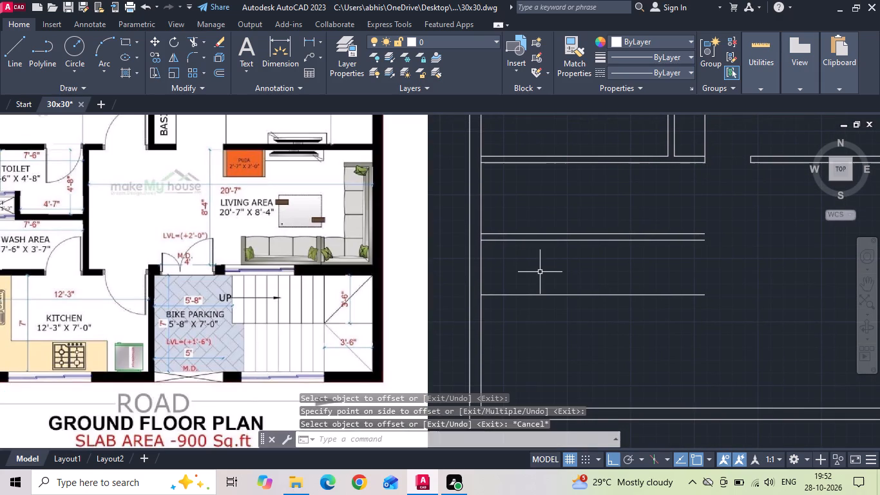
Offset the new wash area line 5" downward to form the wall between the wash area and the kitchen.
type("o")
key("space")
type("5")
key("space")
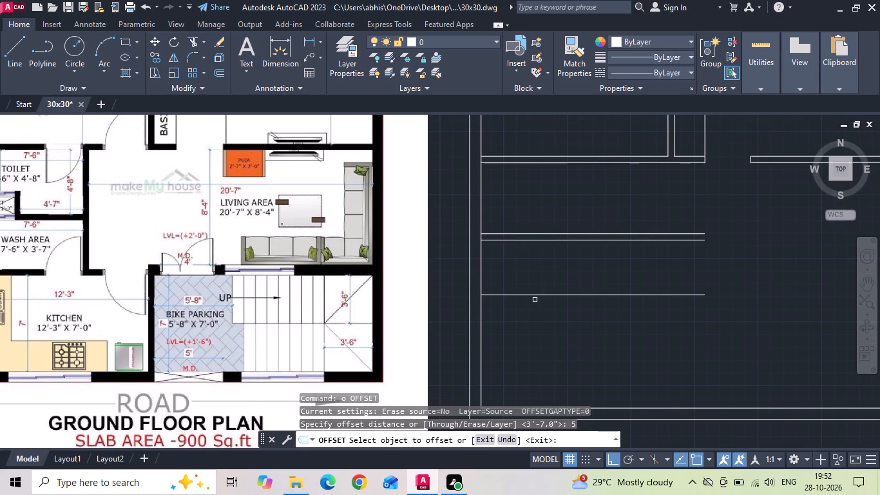
left_click_drag(535, 297, 533, 337)
left_click(533, 345)
left_click_drag(519, 295, 514, 311)
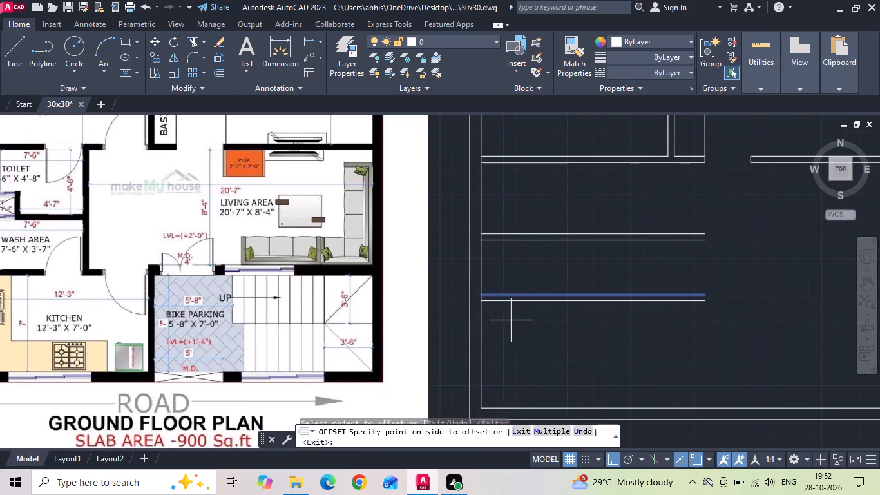
left_click(511, 320)
key("Escape")
Measure the kitchen's depth from the wash area's lower wall to the bottom wall's inner line with a linear dimension.
left_click(311, 38)
middle_click_drag(485, 261, 485, 260)
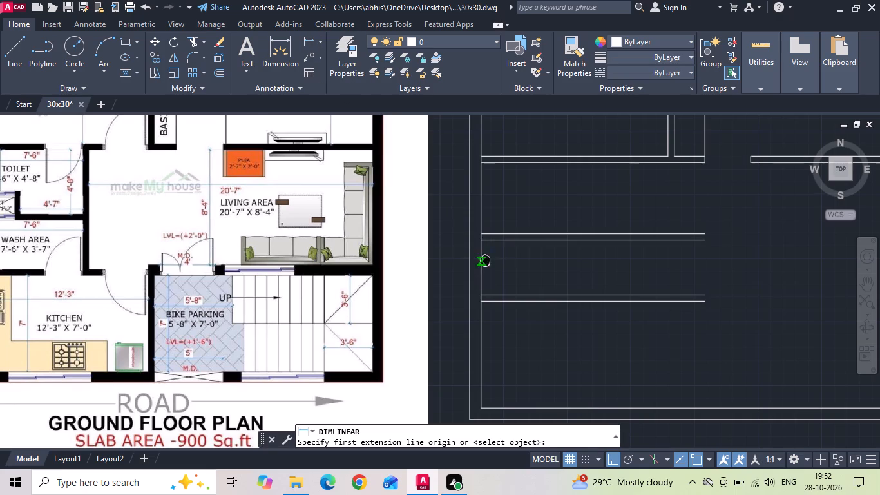
middle_click_drag(485, 260, 480, 226)
left_click(493, 264)
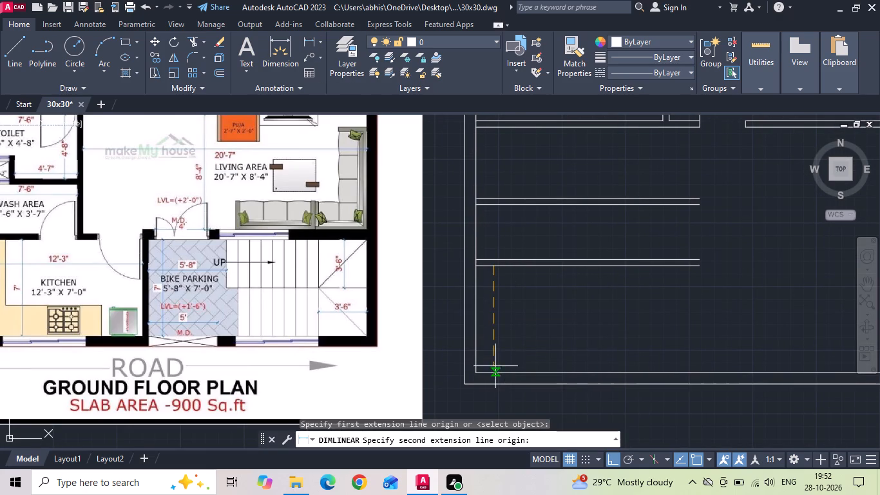
left_click(495, 371)
key("Escape")
Trim the left outer wall's inner line between the two lines of the wall separating the wash area and kitchen.
key("t")
key("r")
key("space")
key("space")
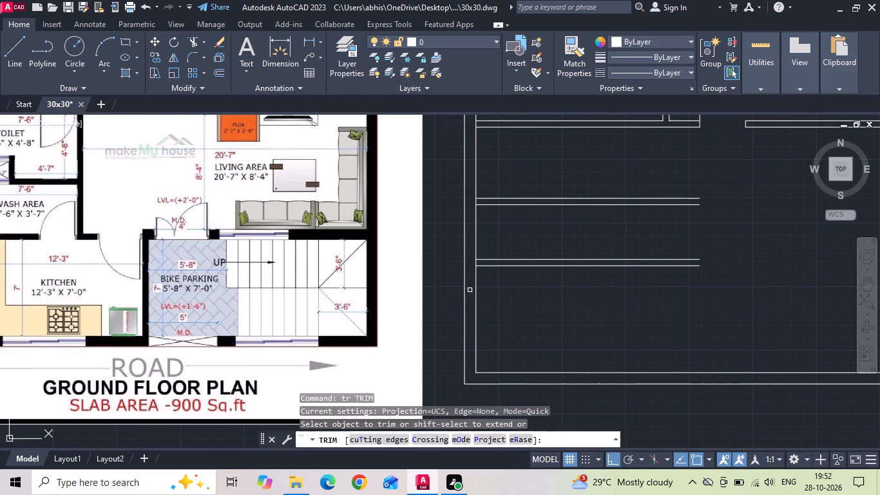
scroll(460, 266, "up", 2)
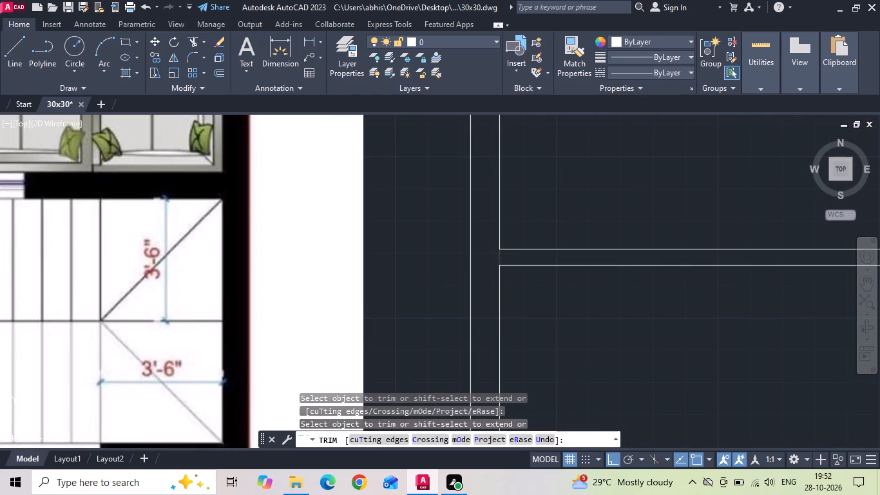
left_click(499, 256)
scroll(534, 306, "down", 3)
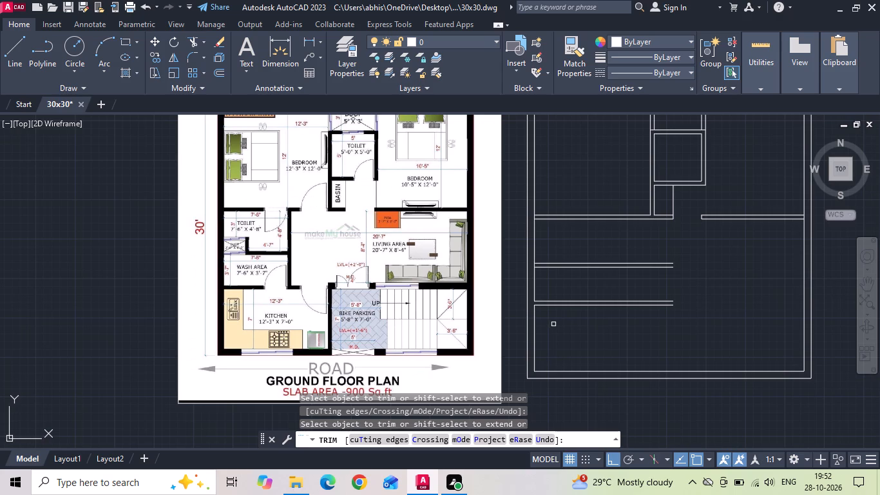
scroll(540, 268, "up", 3)
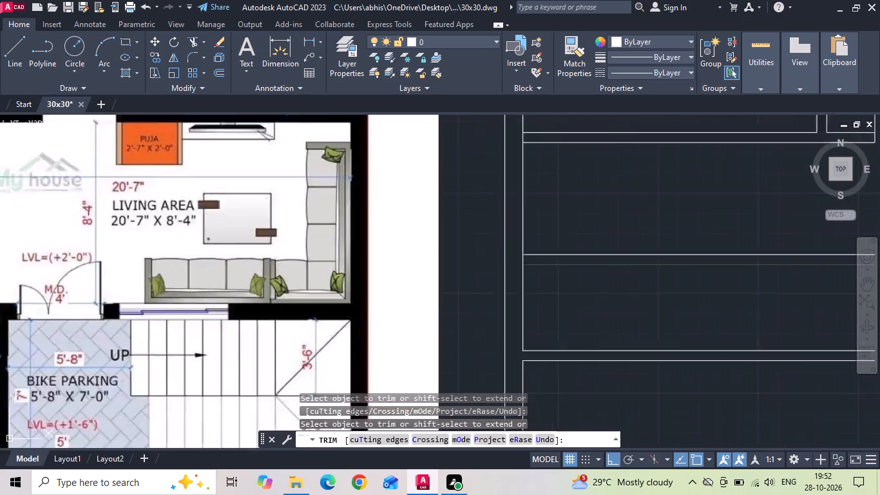
scroll(553, 280, "down", 2)
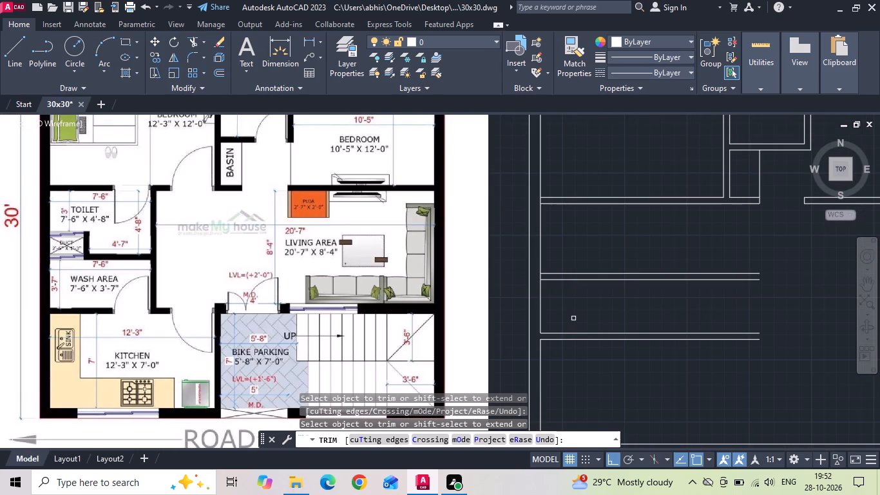
key("Escape")
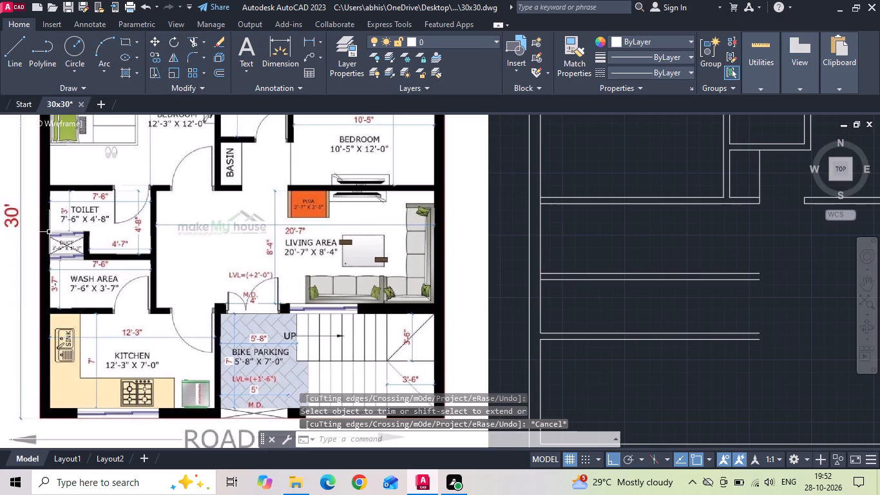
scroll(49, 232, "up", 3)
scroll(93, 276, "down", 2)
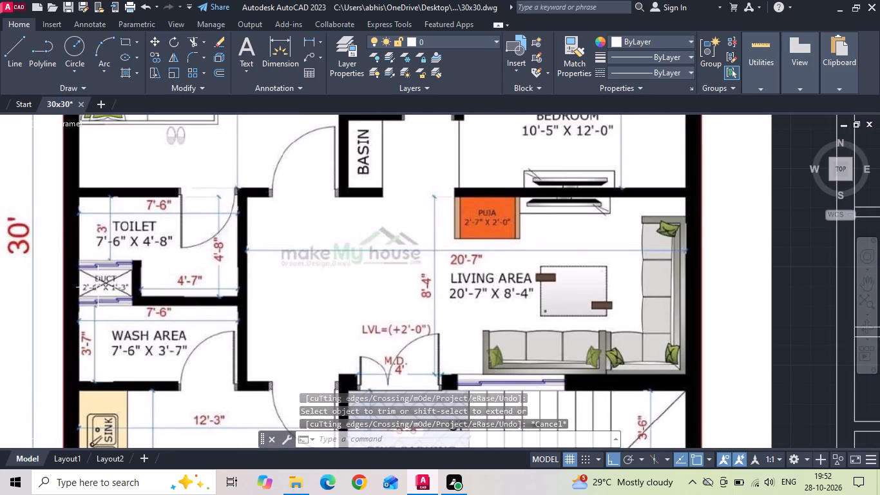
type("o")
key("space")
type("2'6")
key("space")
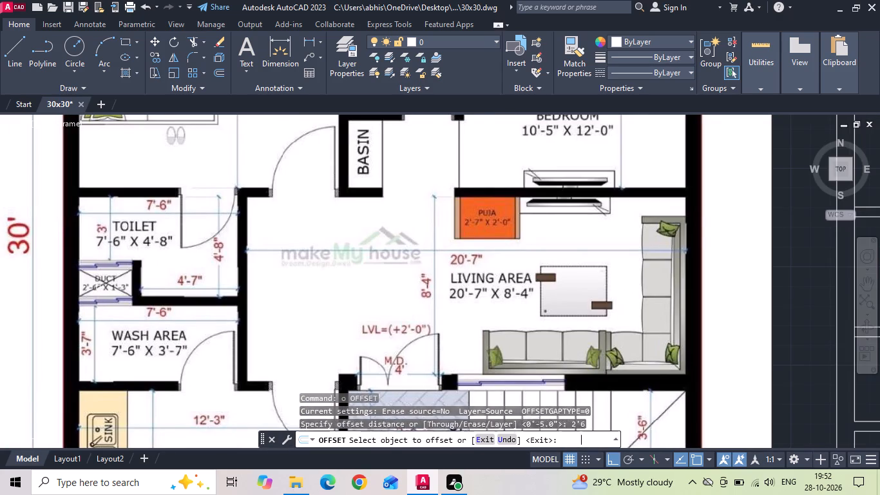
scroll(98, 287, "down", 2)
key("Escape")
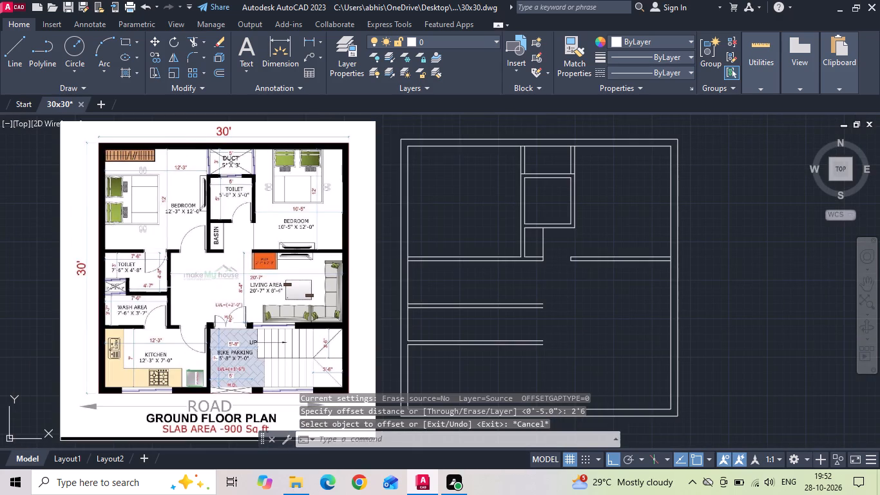
Trim the left outer wall's inner line between the two lines of the left bedroom's lower wall.
type("tr")
key("space")
key("space")
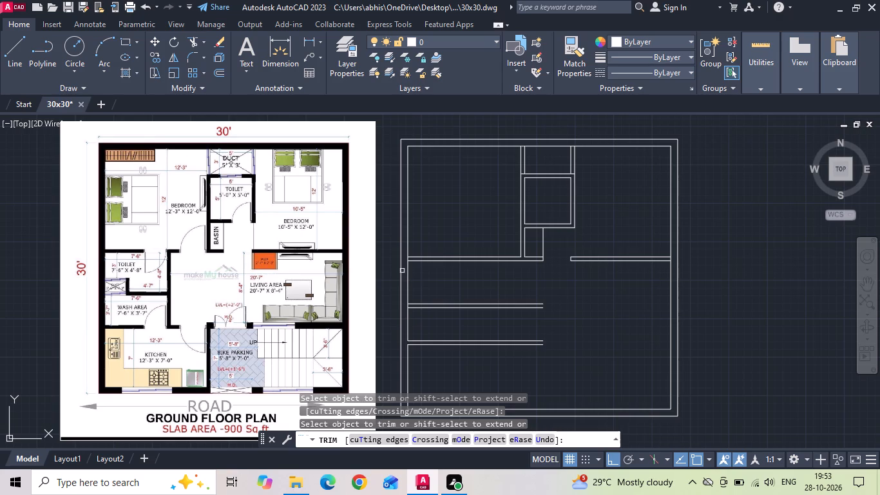
scroll(401, 265, "up", 3)
left_click(417, 245)
scroll(477, 186, "down", 3)
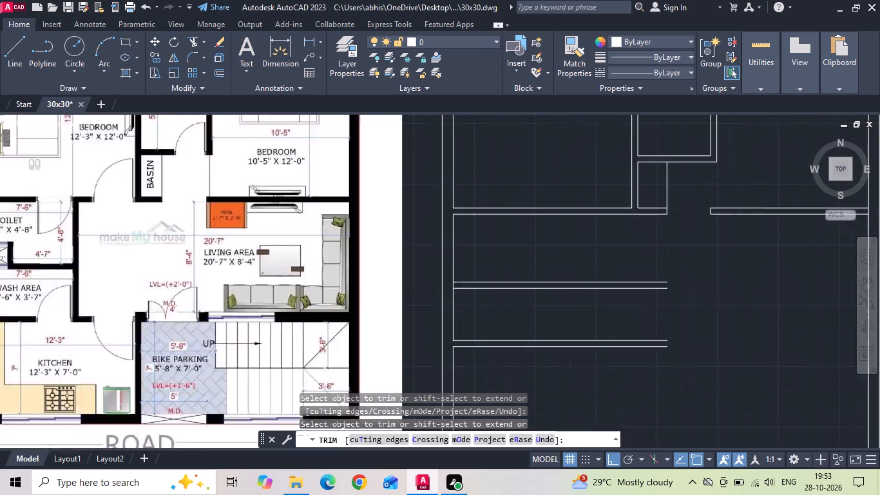
key("Escape")
Copy the left outer wall's inner line beside the second toilet and wash area 2'6" to the right for the duct's width.
left_click(464, 220)
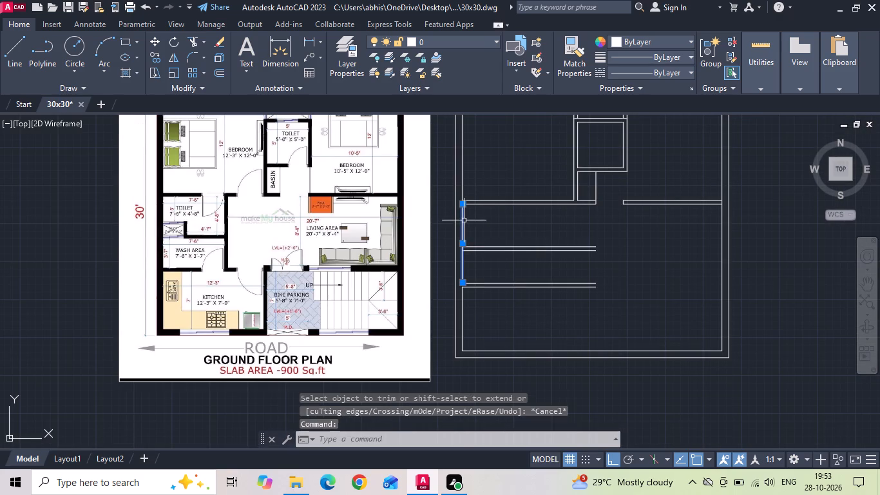
right_click(464, 220)
left_click(504, 246)
scroll(498, 252, "up", 2)
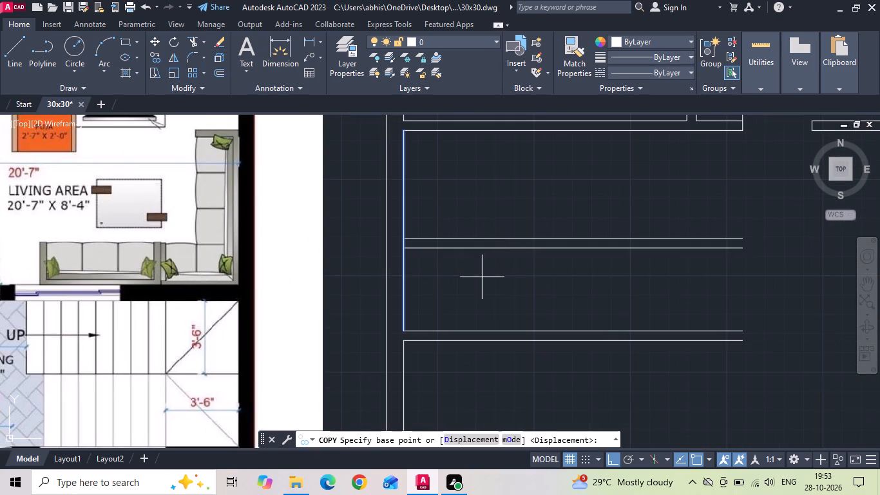
left_click(510, 278)
type("2'6")
key("Return")
key("Escape")
Offset the copied duct line 5" to the right to form the duct's side wall.
type("o 5")
key("space")
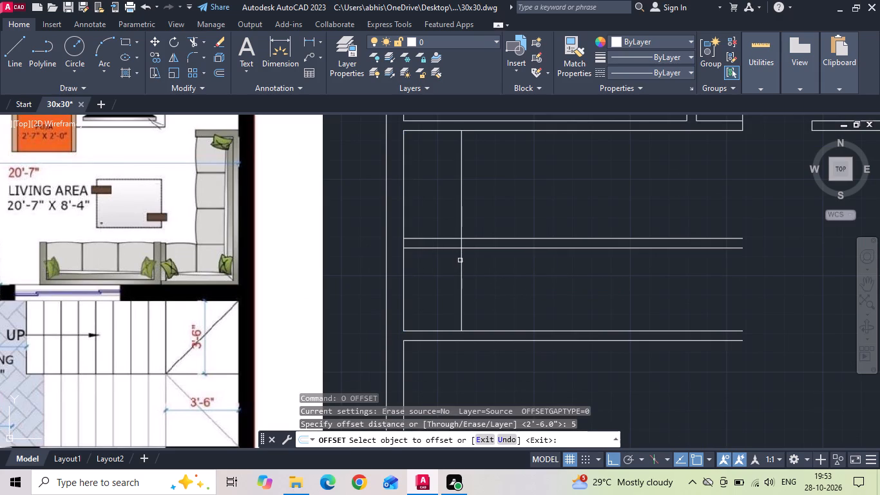
left_click_drag(461, 258, 473, 256)
left_click(525, 255)
scroll(525, 260, "down", 1)
middle_click_drag(525, 266, 569, 274)
key("Escape")
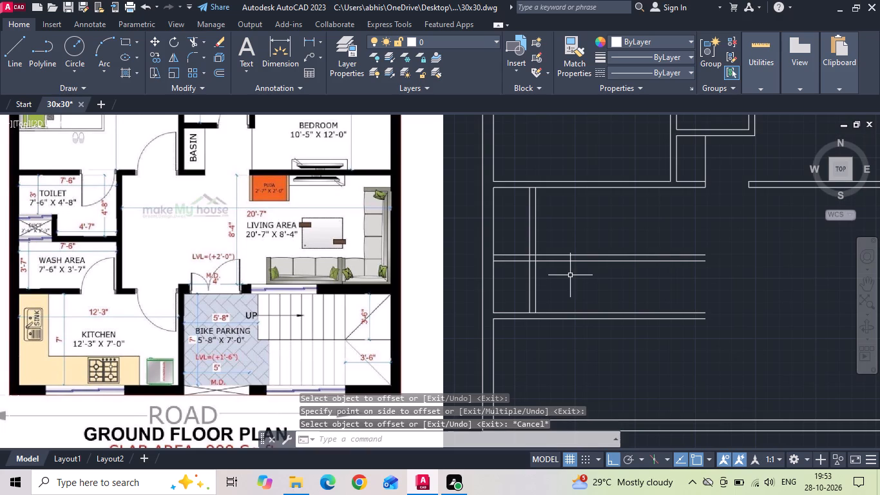
Offset the upper line of the second toilet's lower wall 1'3" upward for the duct's depth.
scroll(17, 226, "up", 2)
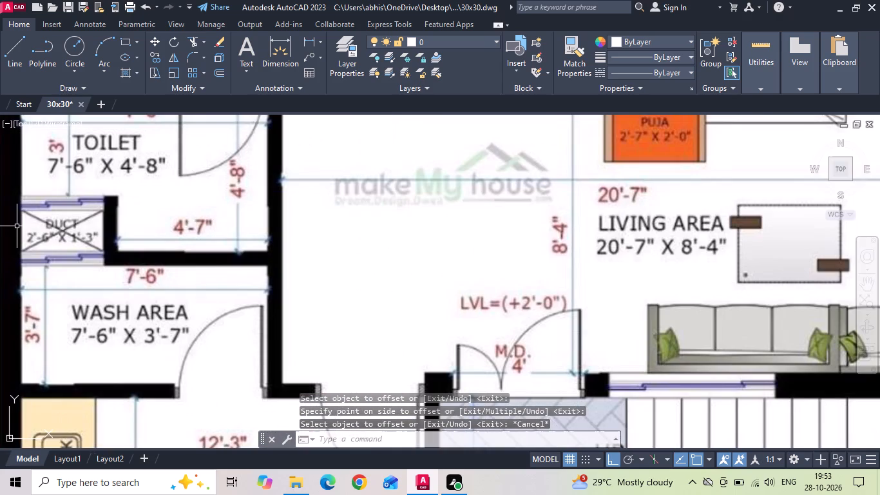
key("o")
key("space")
type("1")
key("apostrophe")
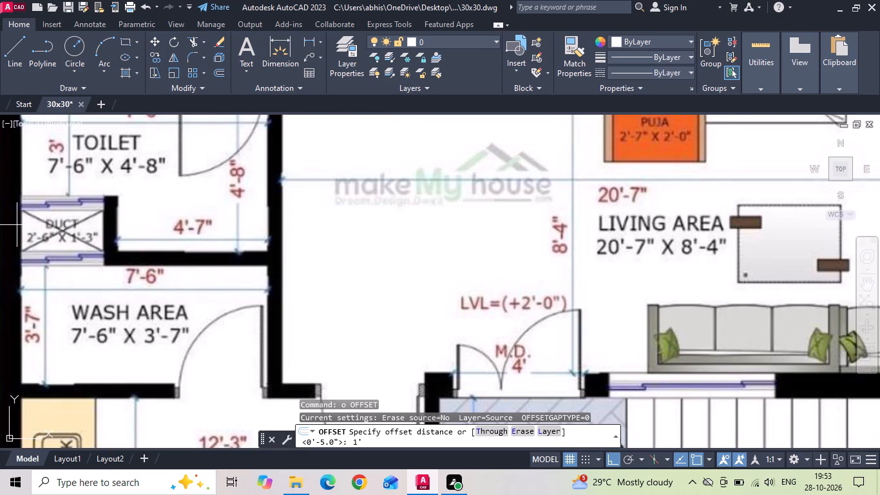
type("3")
key("space")
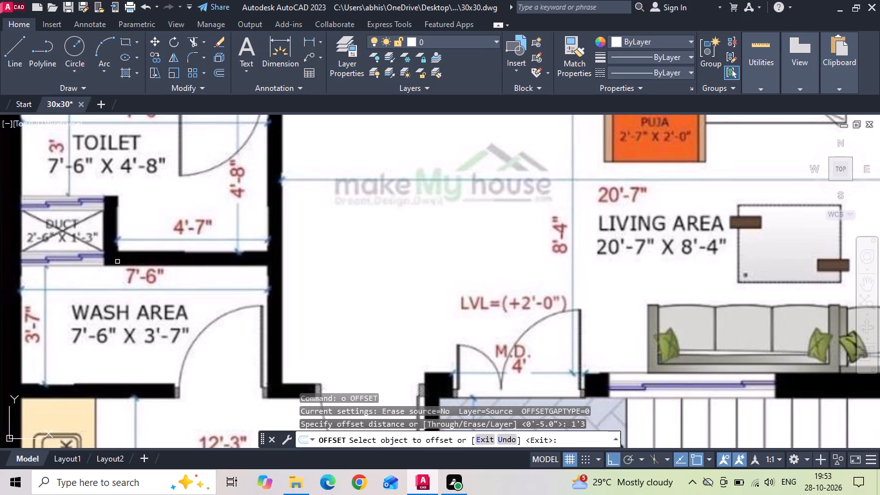
scroll(60, 291, "down", 2)
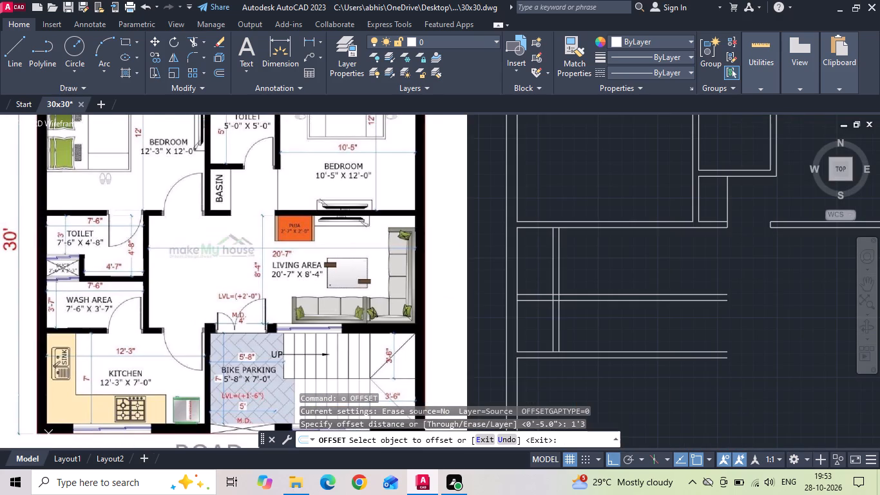
left_click(538, 291)
left_click(530, 256)
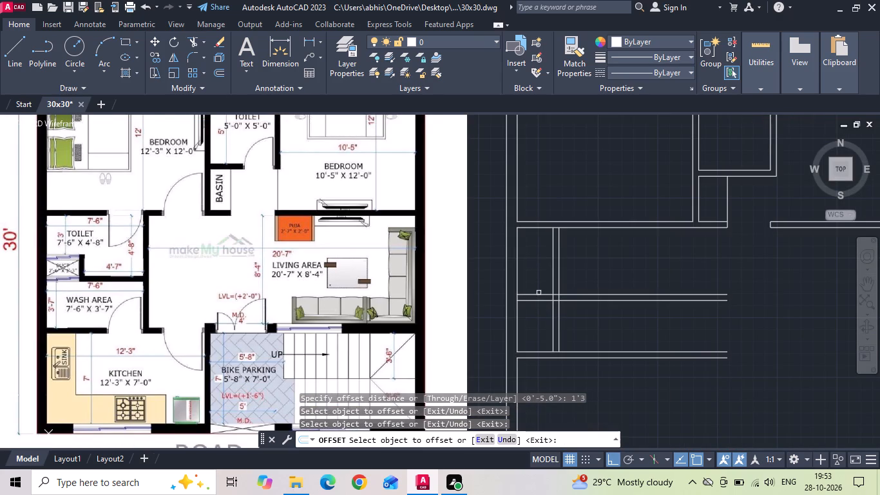
left_click(538, 295)
left_click(535, 264)
key("Escape")
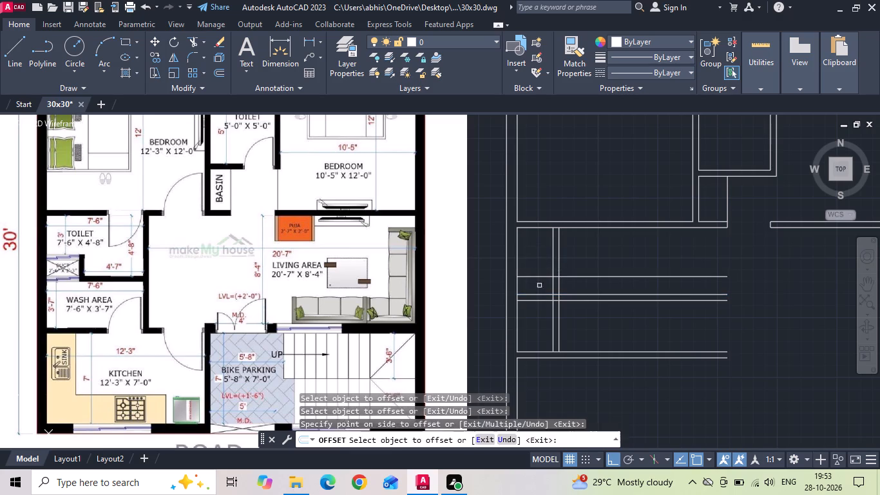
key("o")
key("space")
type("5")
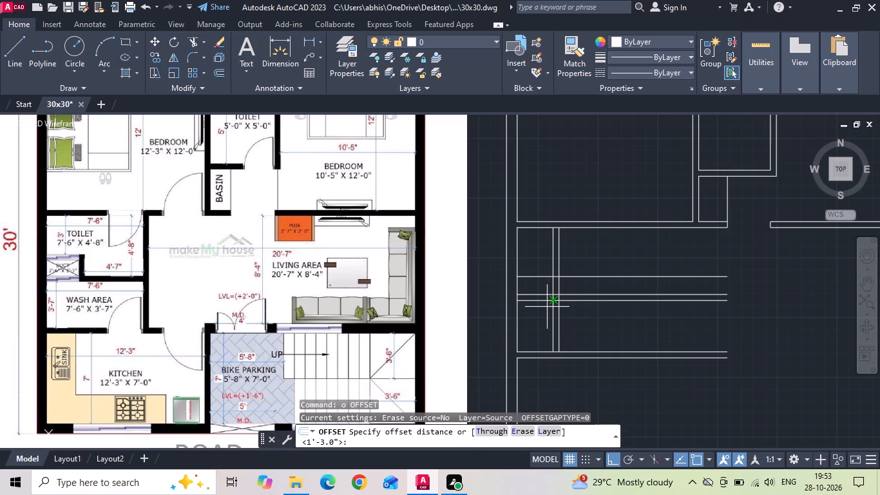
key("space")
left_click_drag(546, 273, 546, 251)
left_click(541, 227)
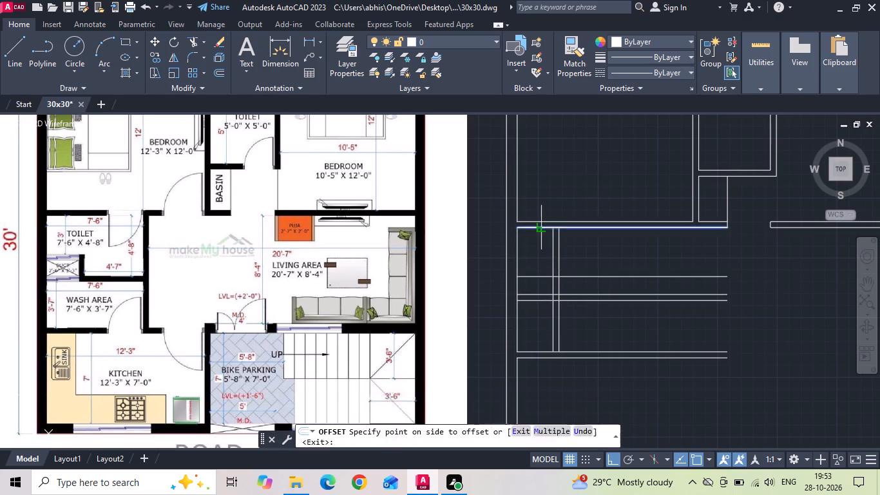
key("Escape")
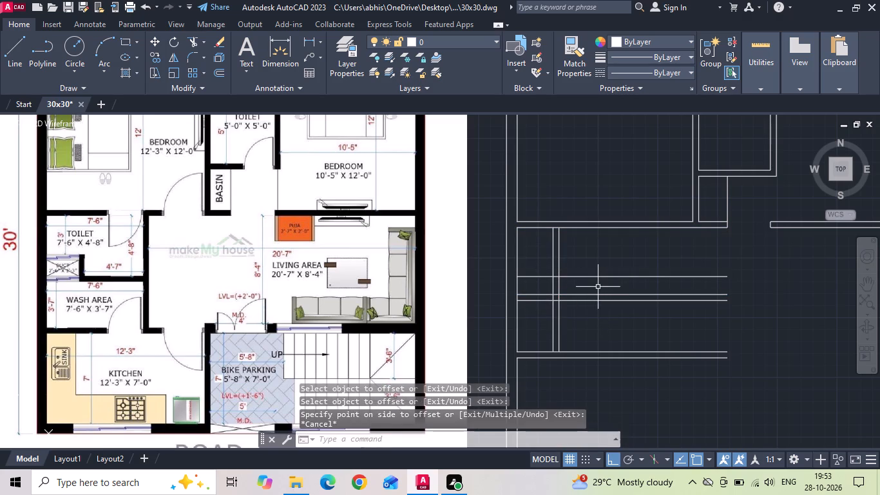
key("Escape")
Offset the duct's upper line 5" upward to form the wall between the duct and the second toilet.
type("o")
key("space")
type("5")
key("space")
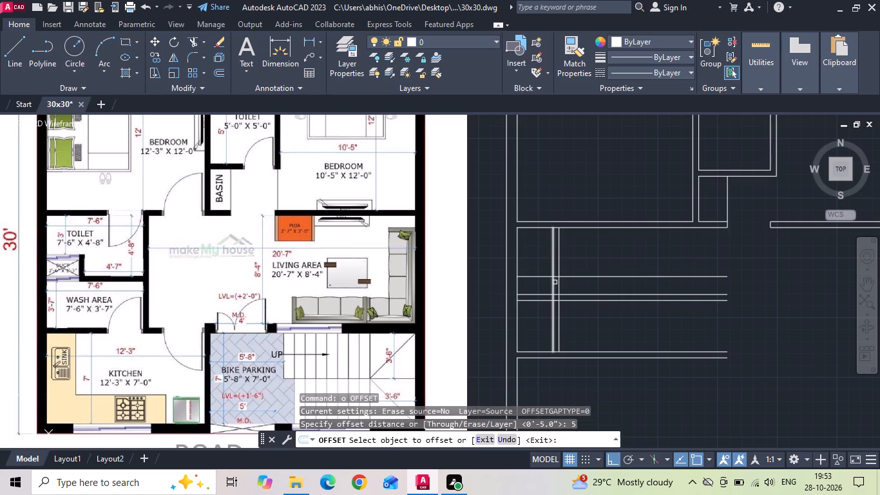
left_click(542, 273)
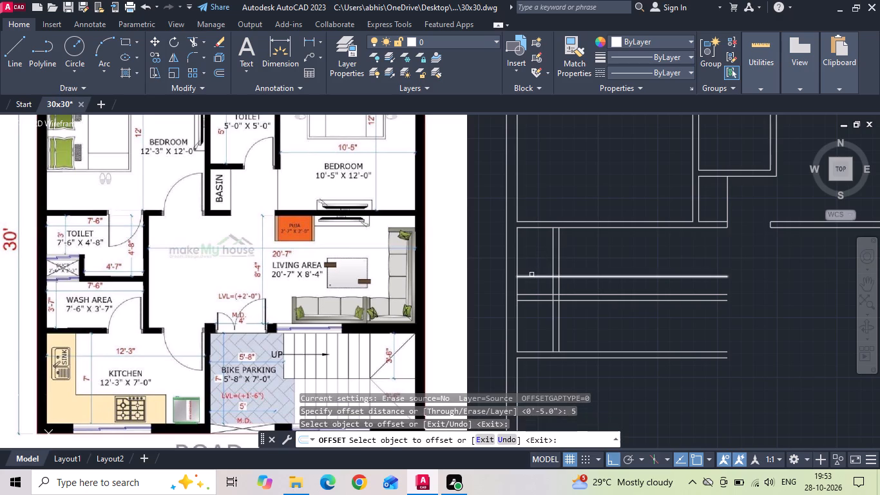
left_click(531, 273)
left_click(530, 277)
left_click(530, 255)
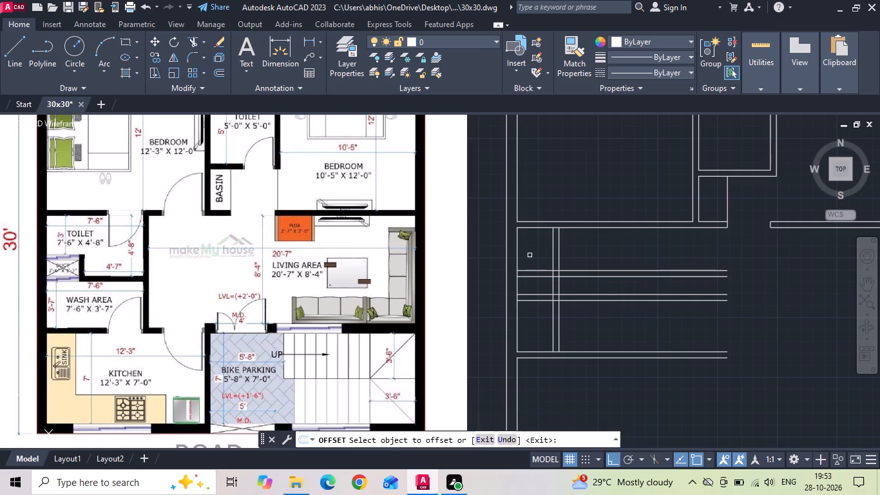
key("Escape")
Trim the duct's upper wall lines beyond its side wall, and the side wall lines extending above and below the duct.
type("tr")
key("space")
key("space")
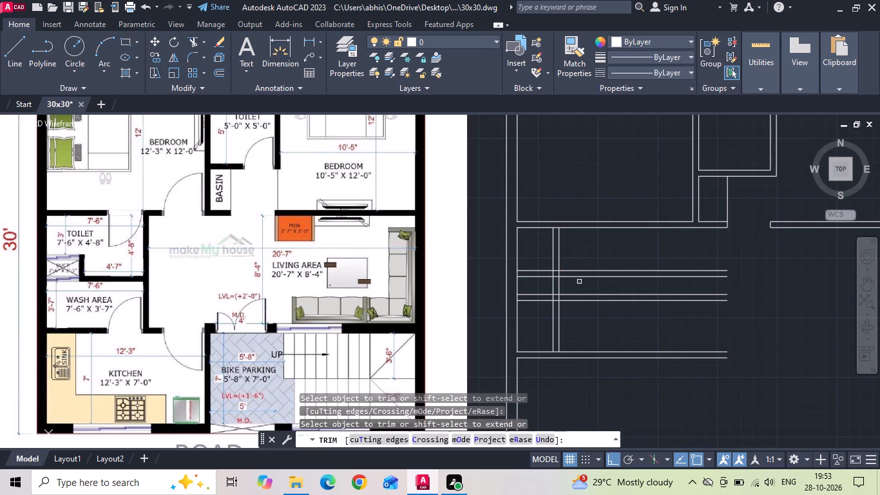
left_click(581, 280)
left_click(581, 266)
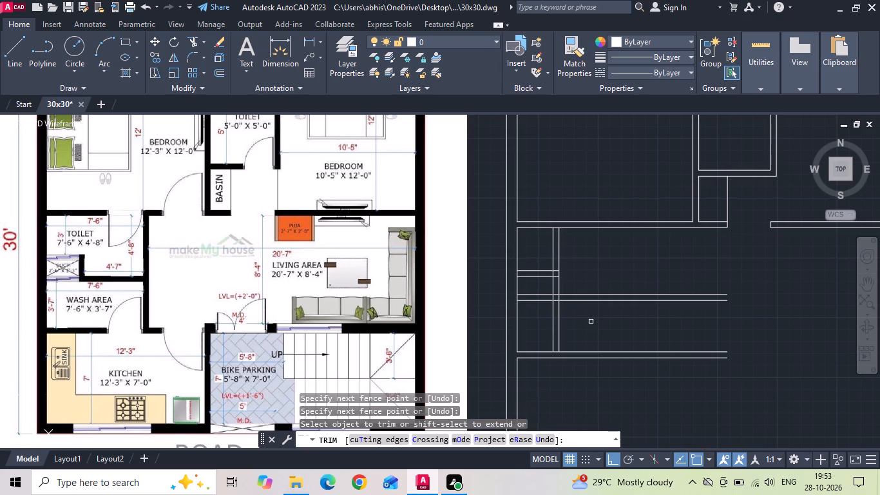
left_click_drag(544, 329, 576, 331)
scroll(555, 289, "up", 1)
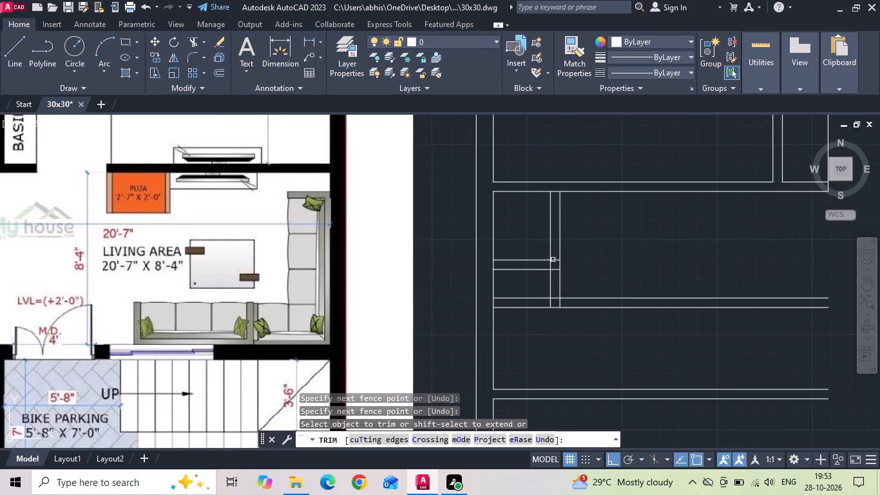
left_click_drag(534, 226, 586, 221)
scroll(593, 255, "down", 1)
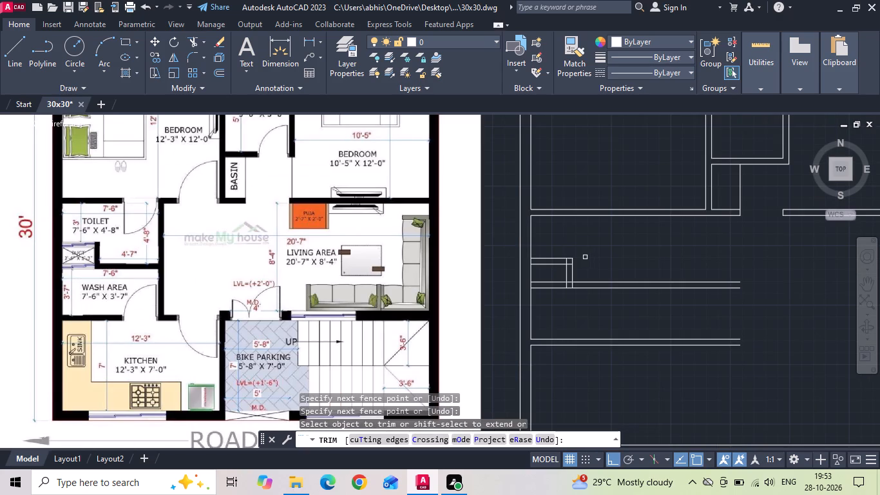
Trim the overlapping line segments where the duct's side wall meets its upper wall and the toilet's lower wall.
scroll(580, 257, "up", 1)
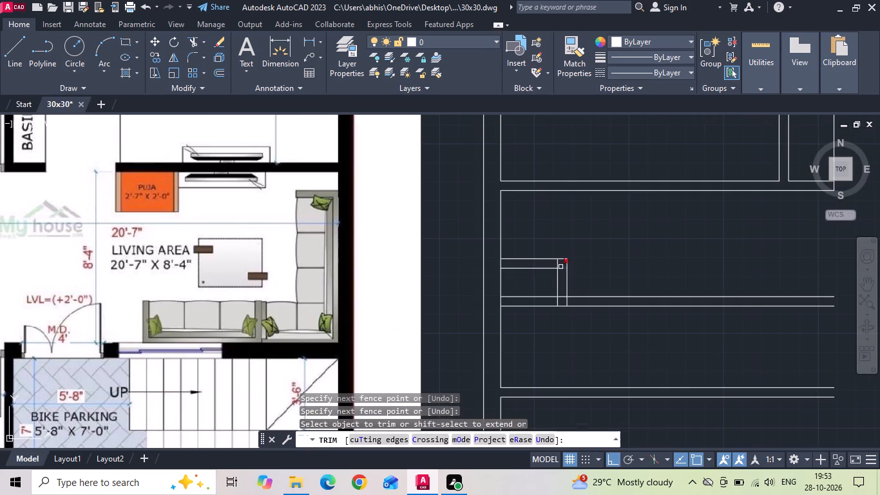
left_click(562, 267)
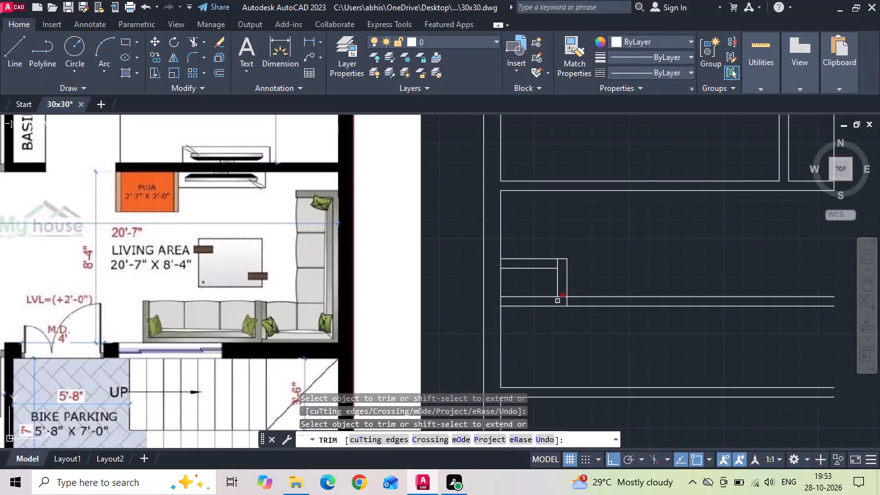
left_click(560, 295)
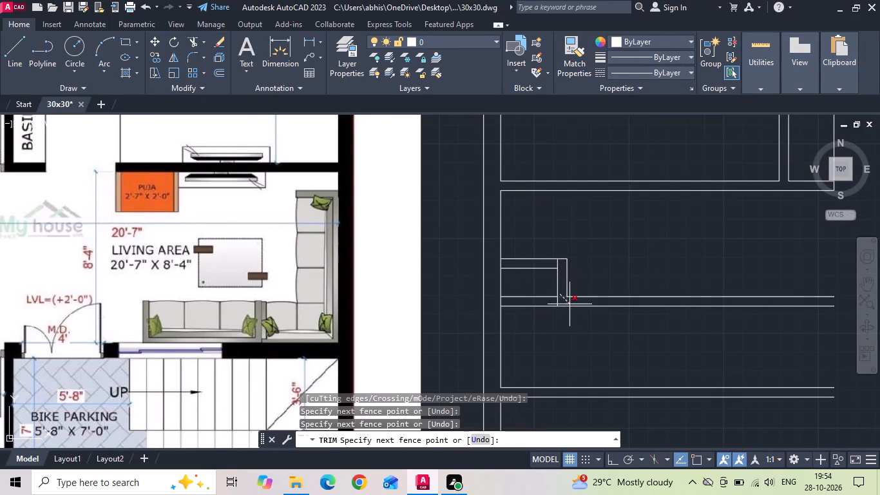
left_click(570, 302)
scroll(568, 314, "down", 1)
key("Escape")
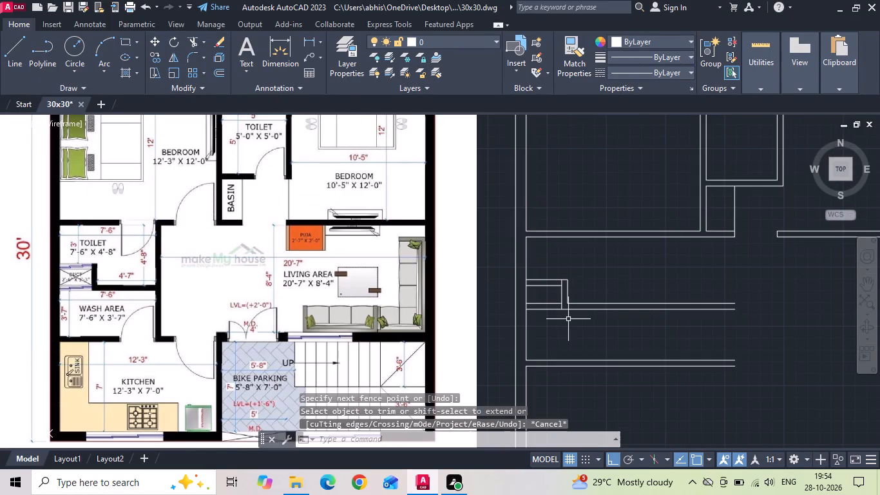
Offset the left outer wall's inner line 7'6" to the right for the second toilet and wash area's width.
type("o")
key("space")
type("7'")
type("6")
key("space")
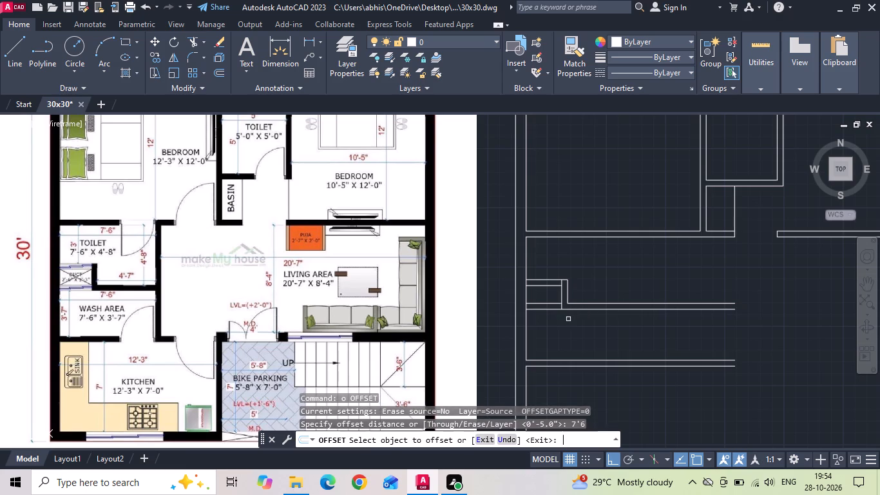
left_click_drag(524, 257, 524, 256)
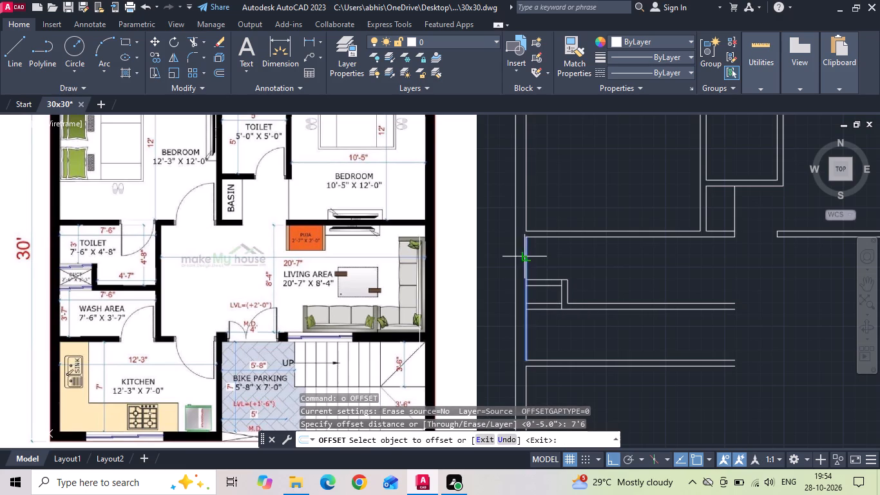
left_click_drag(524, 256, 533, 256)
left_click(644, 253)
key("Escape")
Offset the new width line 5" to the right to form the wall between the second toilet, wash area and living area.
type("o")
key("space")
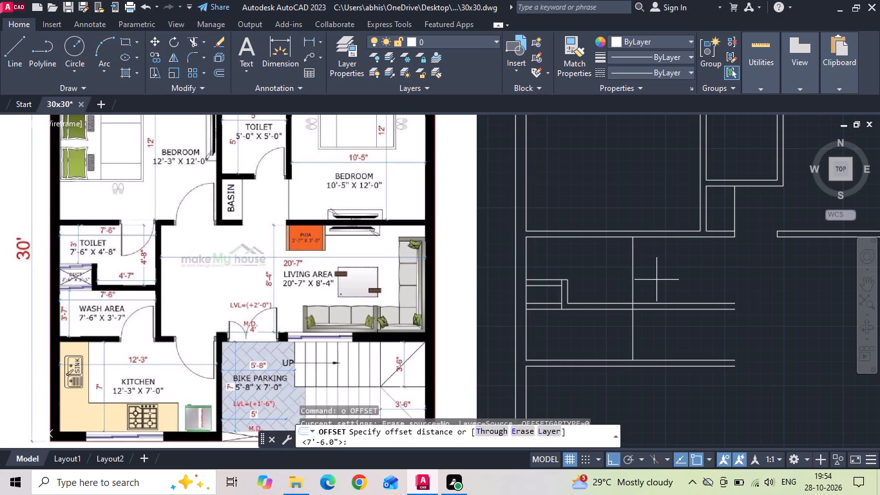
type("5")
key("space")
left_click_drag(633, 280, 648, 276)
left_click(671, 269)
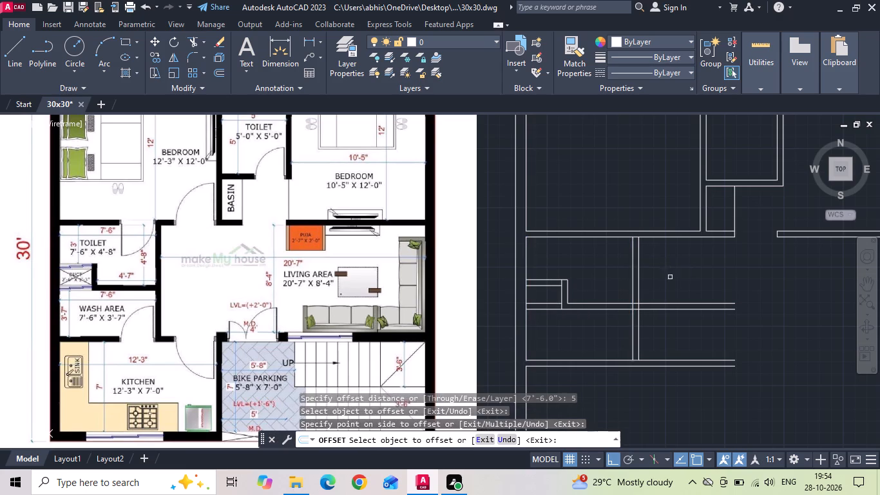
middle_click_drag(669, 276, 663, 253)
key("Escape")
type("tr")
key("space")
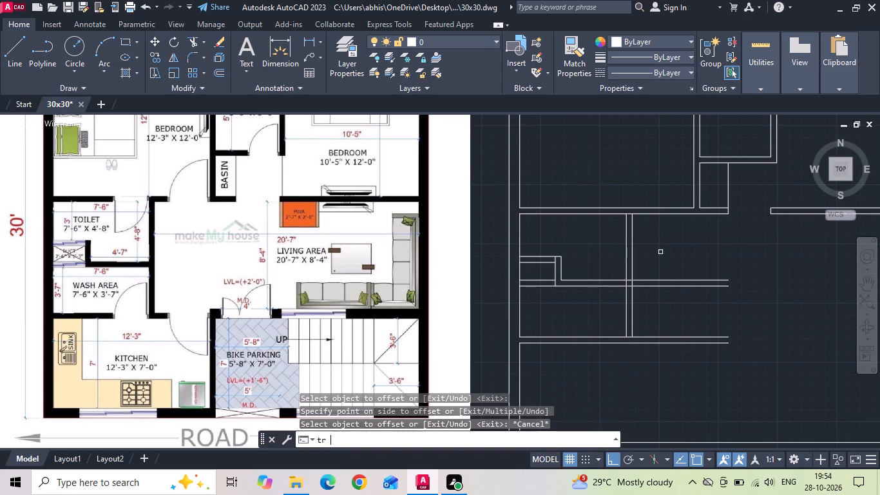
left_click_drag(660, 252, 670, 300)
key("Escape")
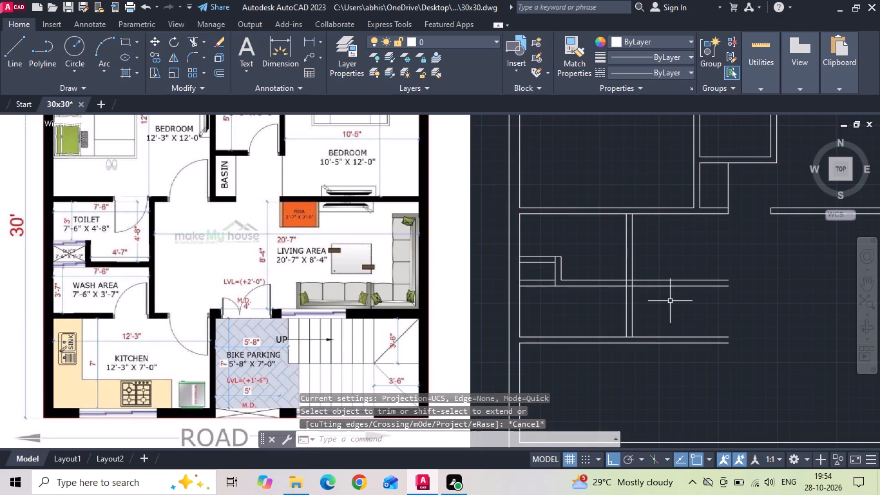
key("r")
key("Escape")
Trim the second toilet's lower wall lines where they extend past the new vertical wall into the living area.
key("t")
type("r")
key("space")
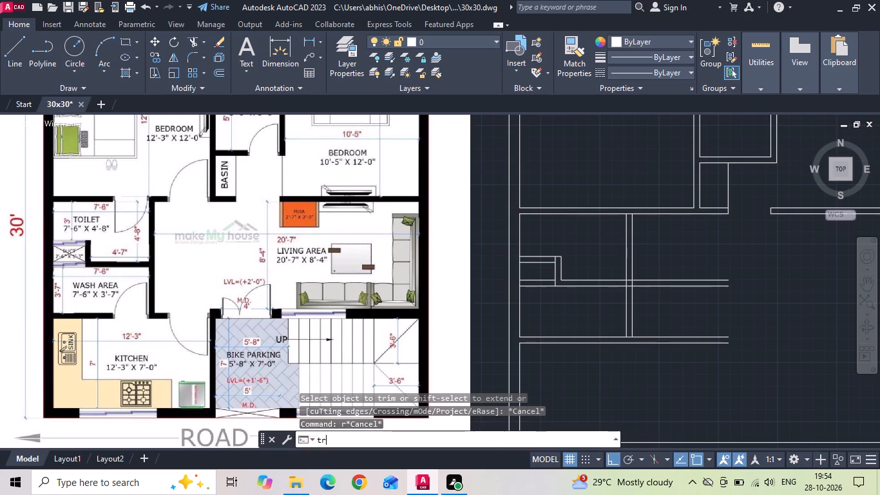
left_click_drag(667, 295, 663, 253)
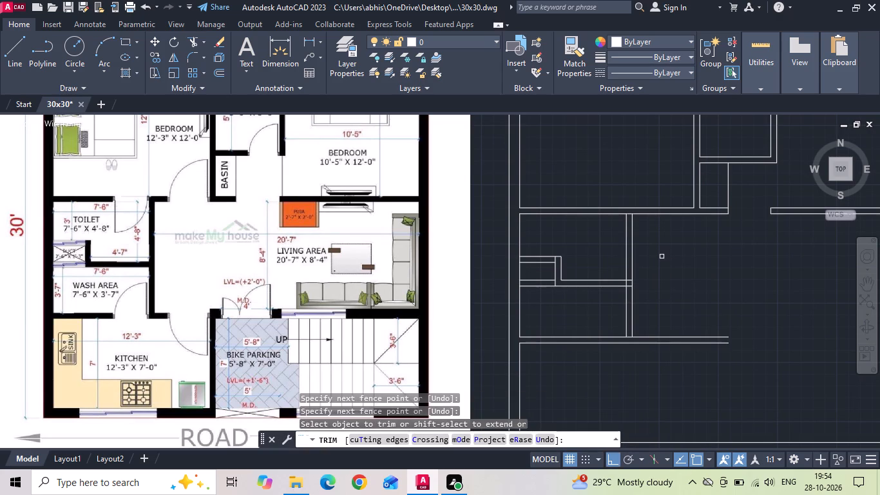
Extend both lines of the left bedroom's right wall down to the front outer wall to form the kitchen's side wall.
key("Escape")
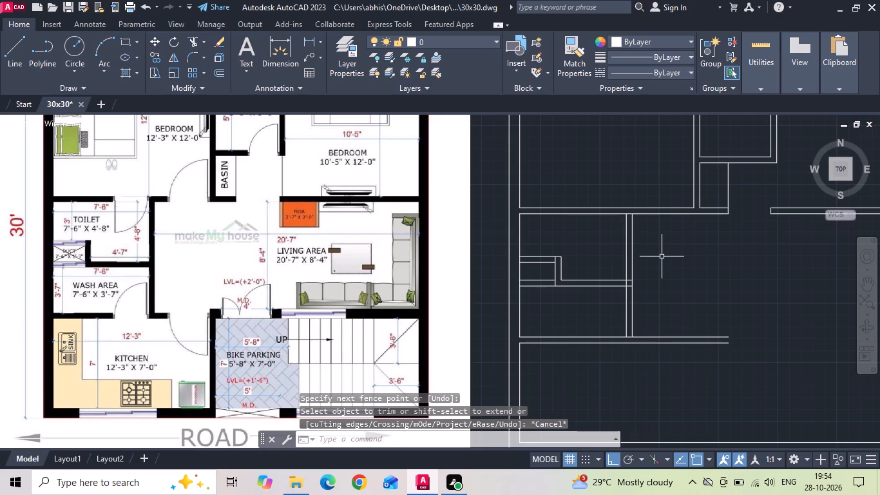
type("ex")
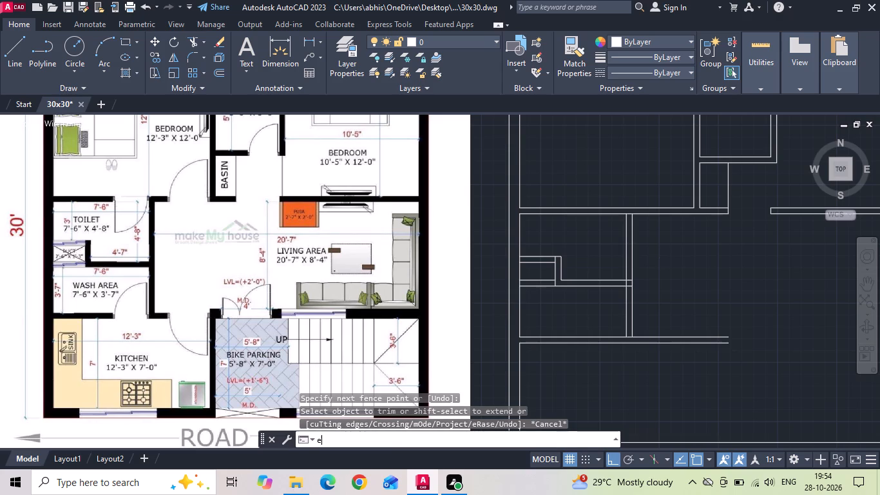
key("space")
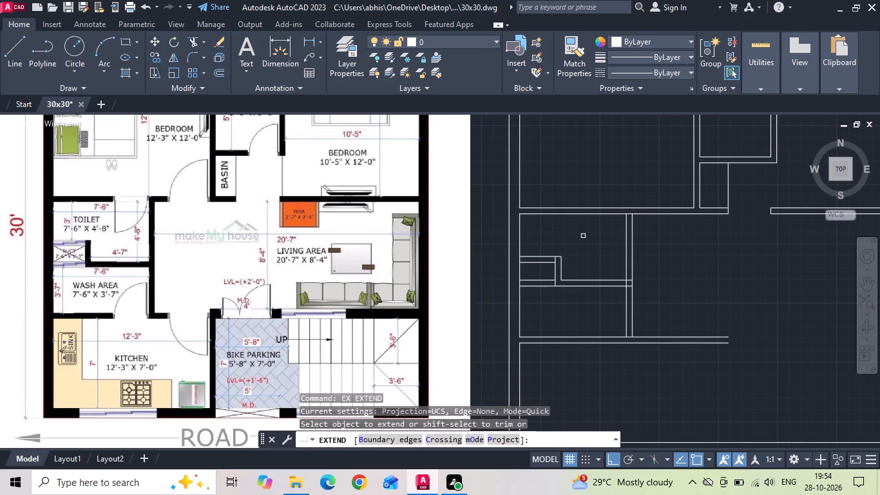
left_click(693, 189)
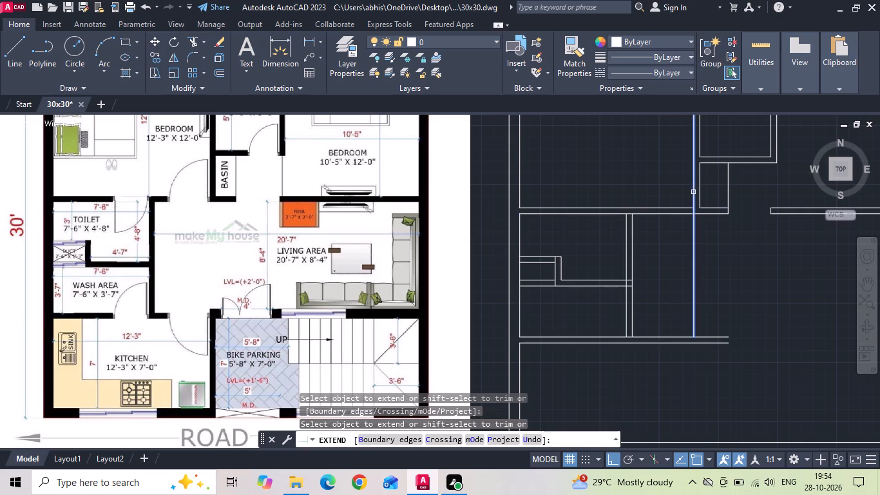
left_click(694, 197)
left_click_drag(700, 243, 698, 256)
scroll(694, 263, "down", 2)
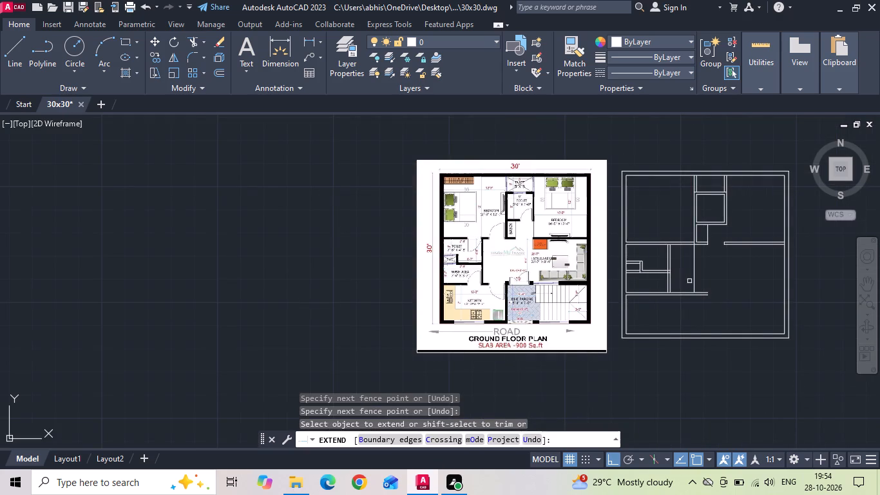
left_click(692, 282)
left_click(706, 282)
left_click(695, 273)
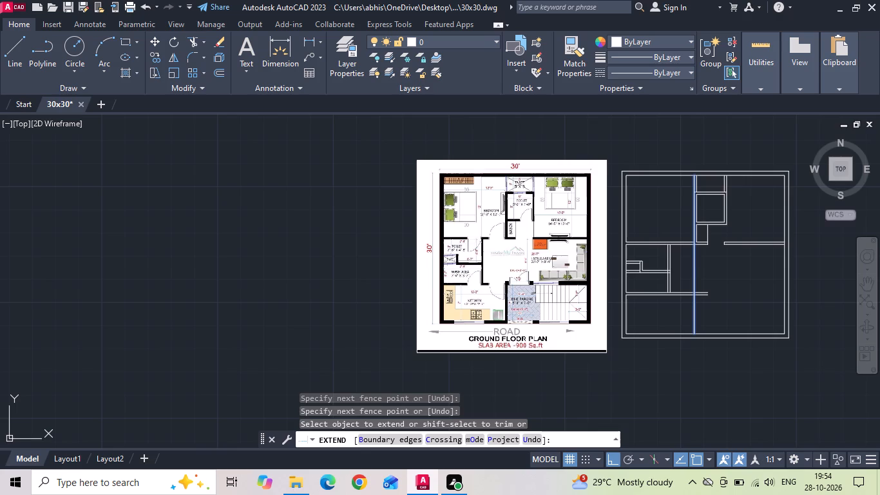
scroll(695, 271, "up", 1)
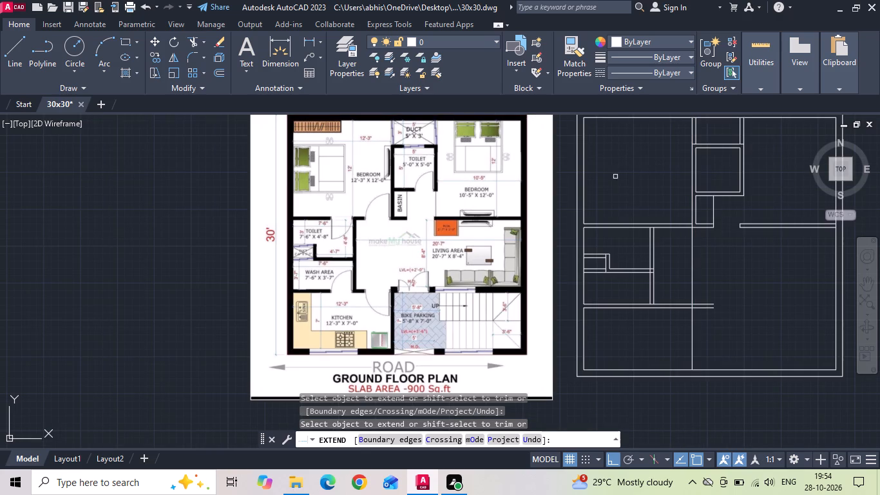
left_click(697, 212)
left_click(698, 215)
left_click(697, 254)
left_click(694, 278)
key("Escape")
Trim the two extended wall lines where they cross the living area, above the kitchen's upper wall.
key("t")
key("r")
key("space")
left_click_drag(743, 275, 687, 277)
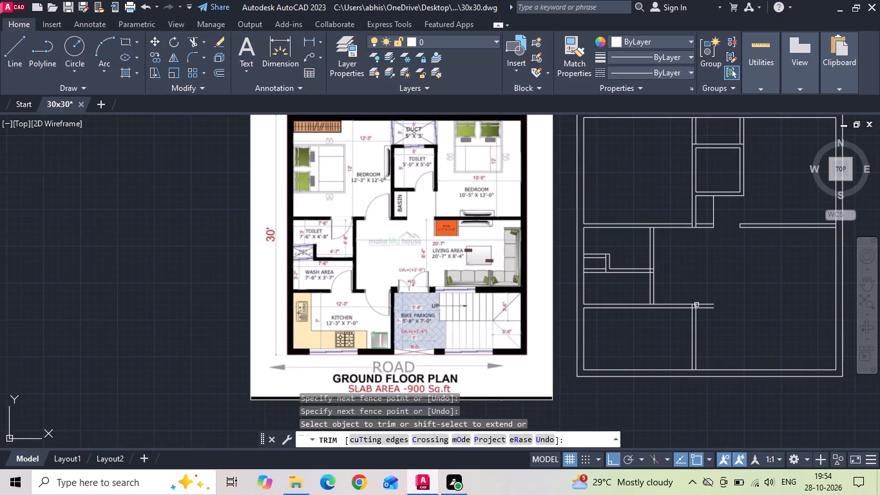
key("Escape")
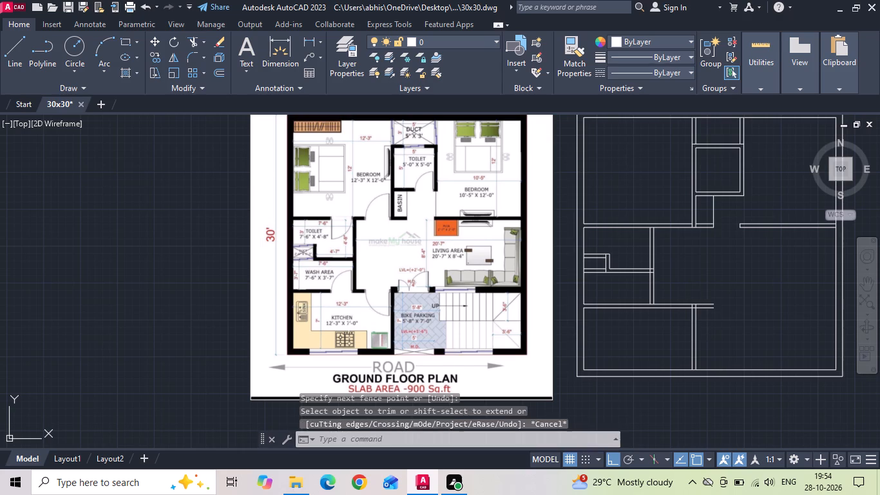
Trim the upper line of the kitchen's upper wall where it runs past the kitchen's side wall.
scroll(346, 305, "up", 3)
scroll(240, 265, "down", 2)
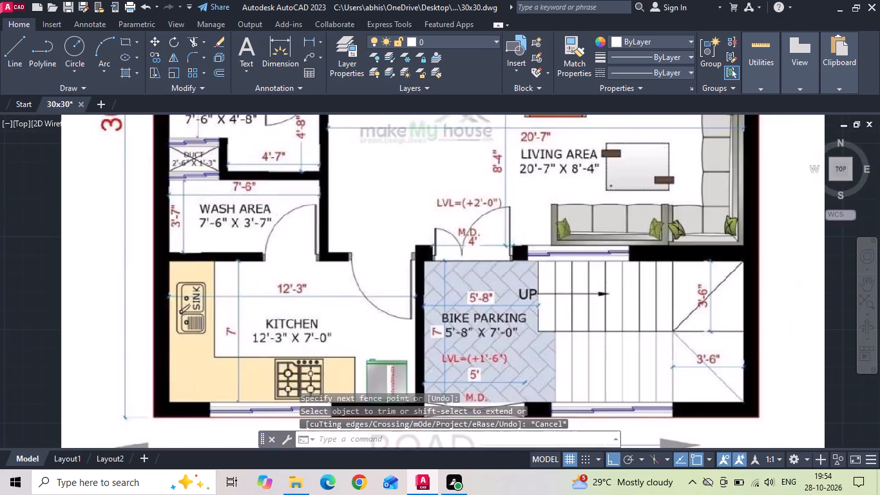
middle_click_drag(739, 265, 443, 264)
type("tr")
key("space")
scroll(568, 301, "up", 2)
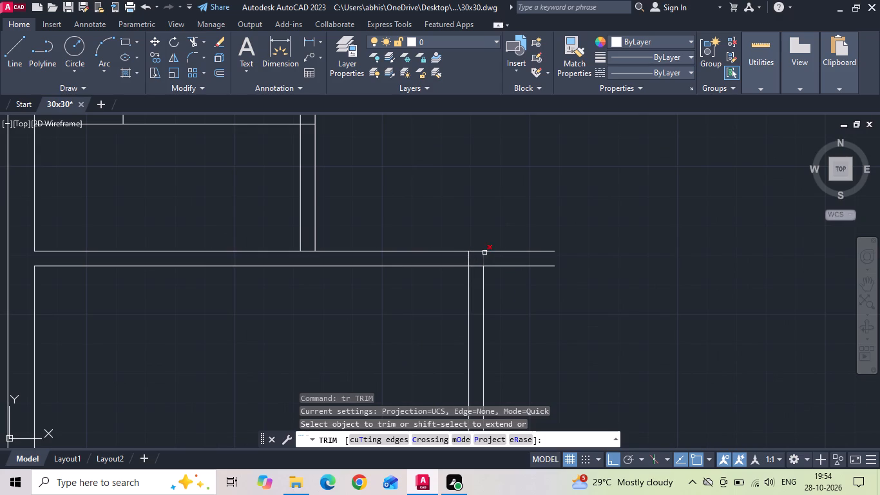
left_click(508, 252)
key("Escape")
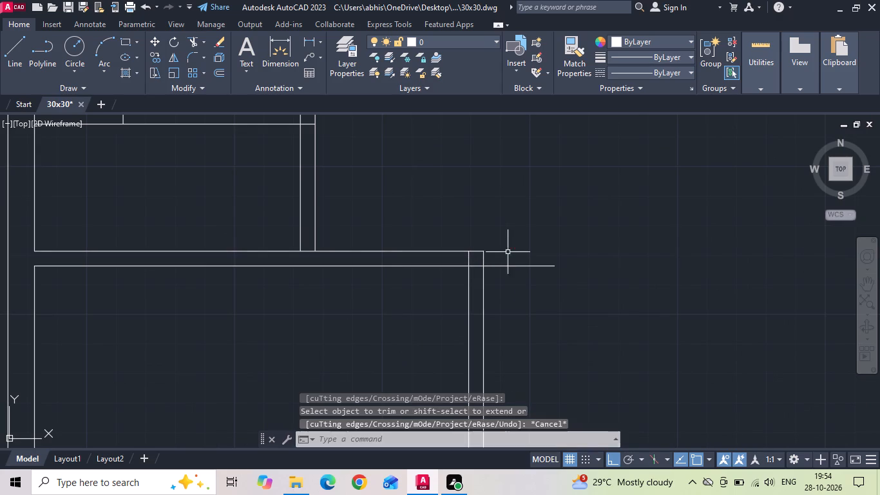
Offset the lower line of the kitchen's upper wall 9" upward for the wall between living area and bike parking.
key("o")
key("space")
type("9")
key("space")
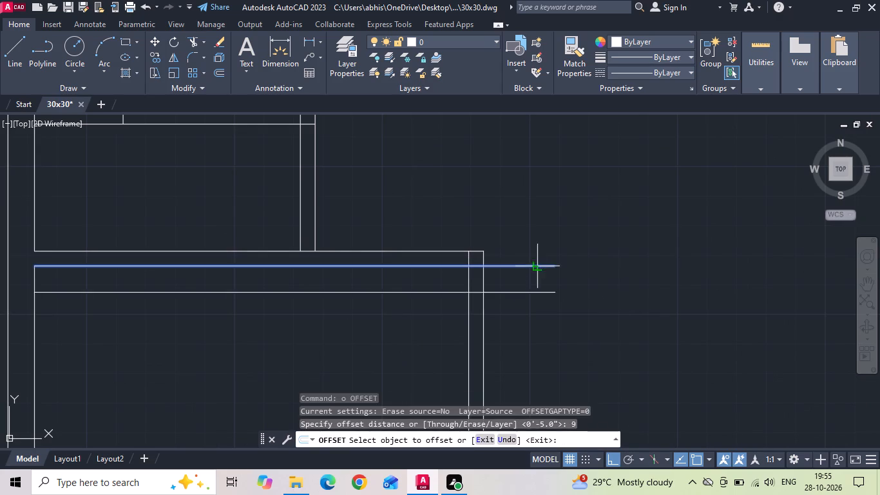
left_click(537, 266)
left_click(542, 231)
type("ex")
key("space")
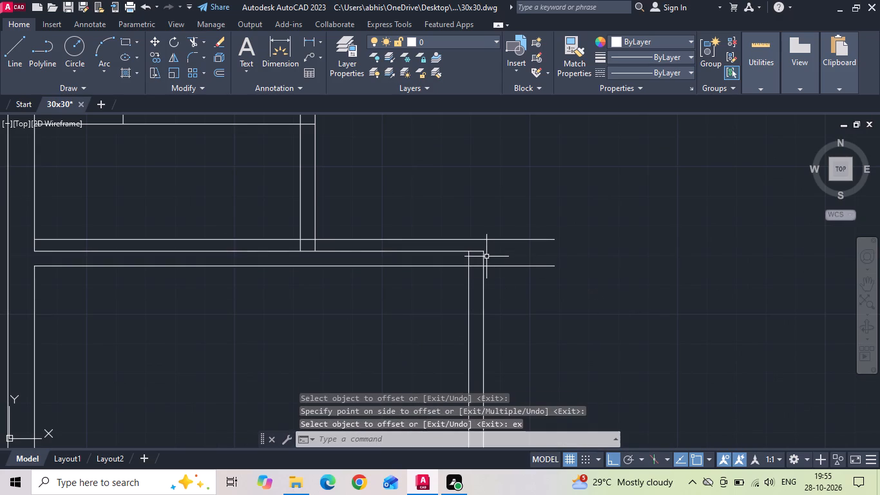
Extend the kitchen side wall's outer line to the 9" offset line, and remove the offset line's portion left of it by trimming and erasing.
type("ex")
key("space")
left_click(483, 259)
key("Escape")
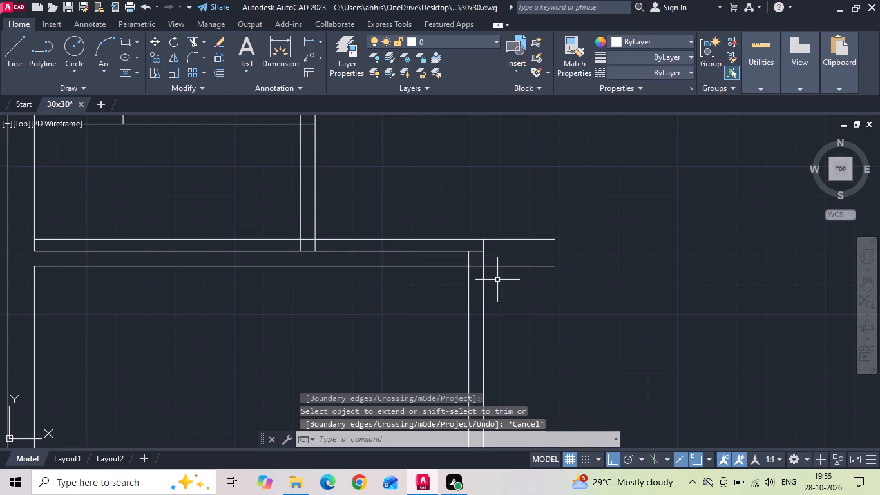
key("t")
key("r")
key("space")
left_click(465, 238)
key("Escape")
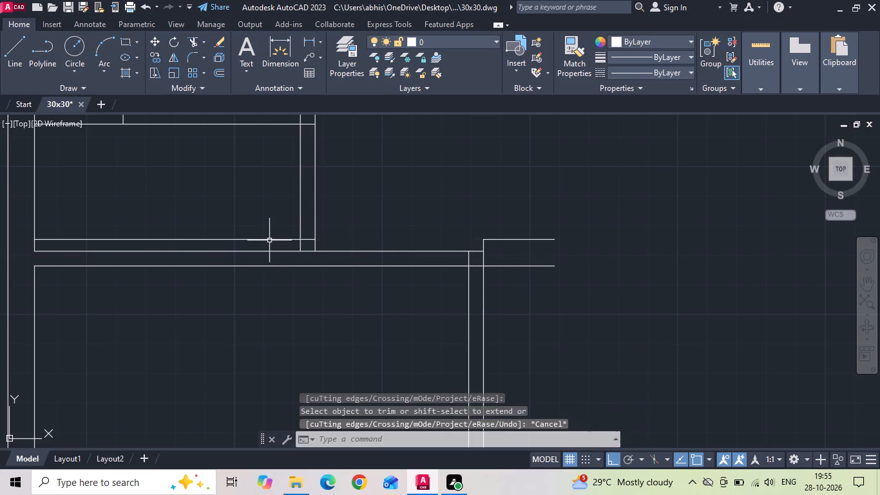
left_click(269, 240)
key("Delete")
Extend both lines of the living area's lower wall to the right outer wall.
scroll(588, 297, "down", 3)
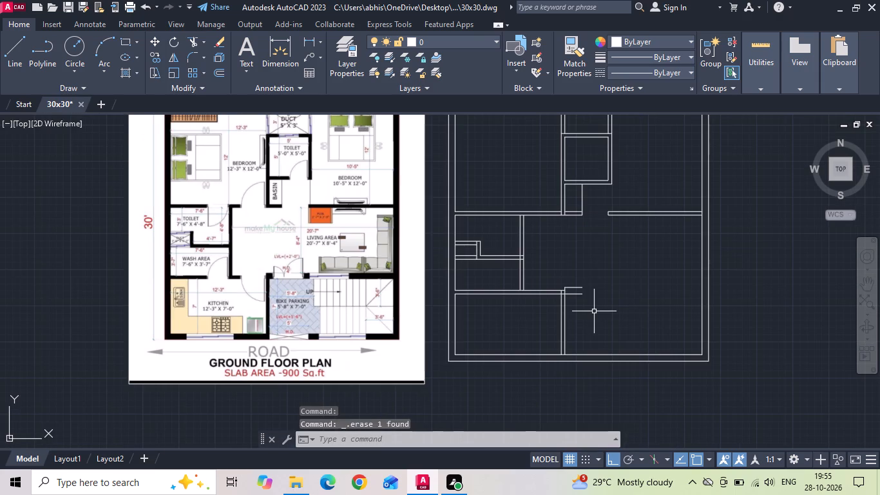
type("ex")
key("space")
left_click_drag(578, 300, 576, 271)
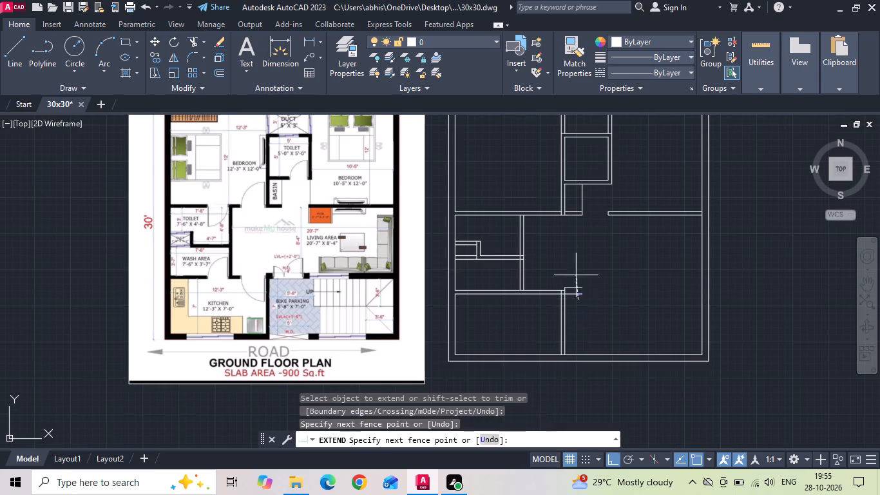
left_click_drag(576, 271, 578, 265)
key("Escape")
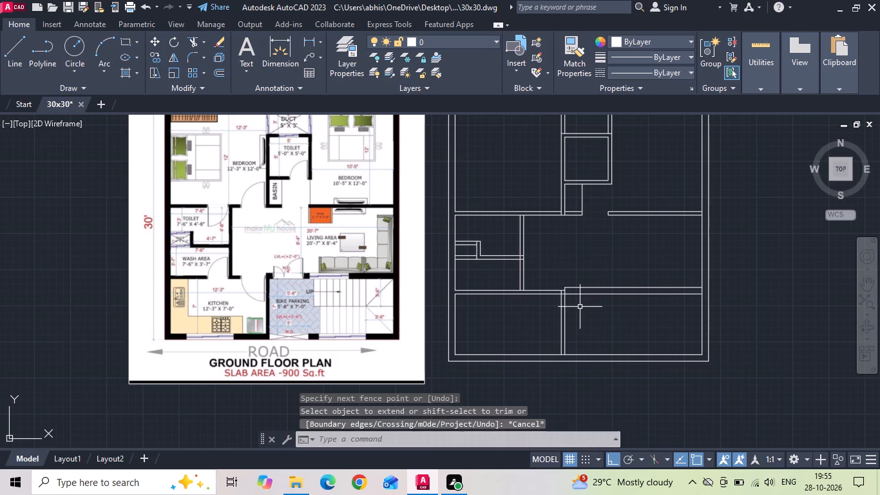
Trim the overlapping segments inside the junction of the kitchen's side wall, its upper wall and the living area's lower wall.
key("t")
type("r")
key("space")
key("space")
scroll(563, 284, "up", 3)
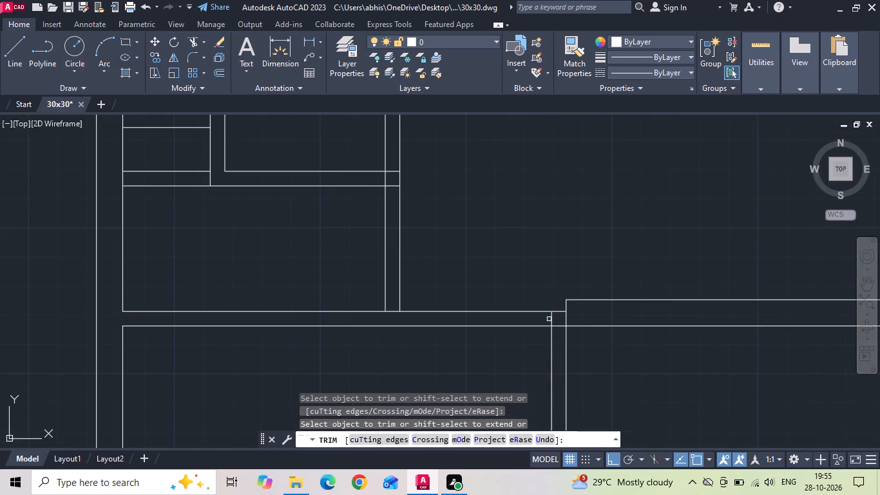
left_click(550, 316)
left_click(557, 329)
left_click(566, 317)
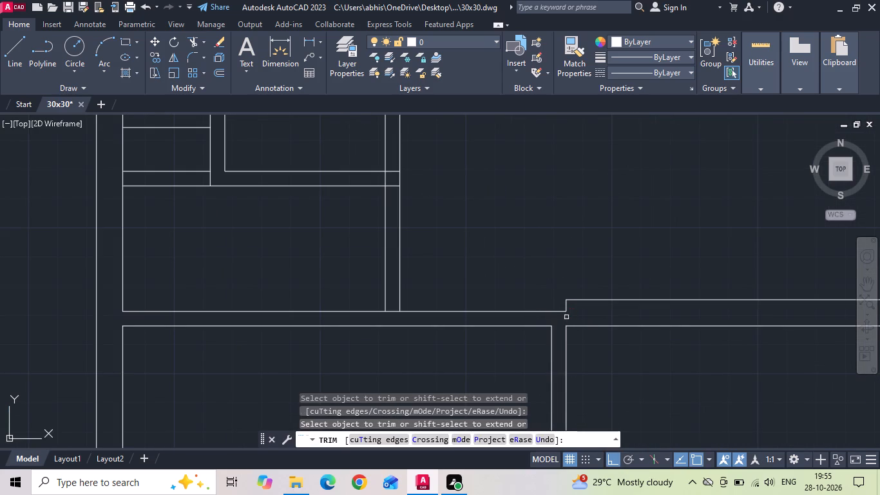
scroll(631, 360, "down", 2)
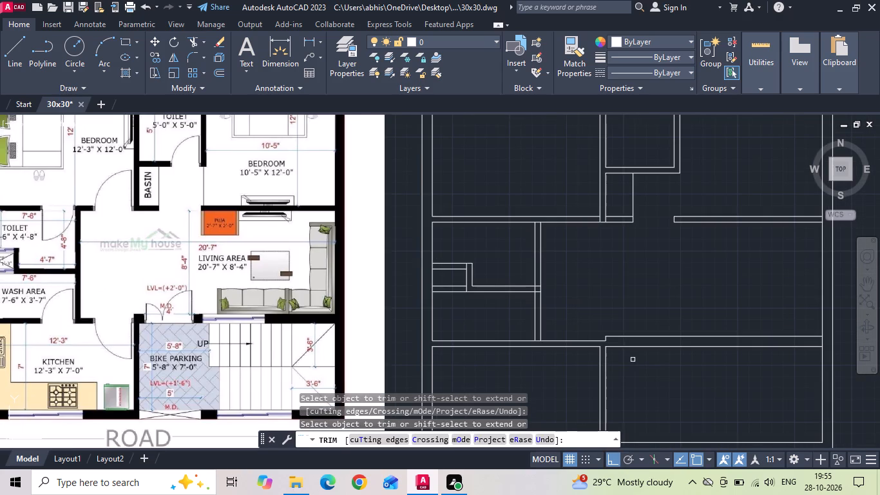
key("Escape")
Erase the short vertical segment left between the kitchen's upper wall and the living area's 9" wall.
scroll(618, 367, "up", 3)
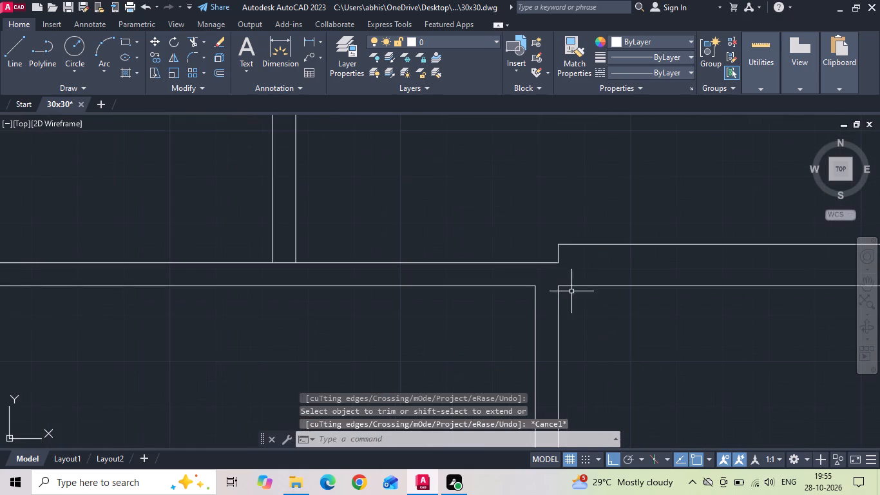
left_click(568, 258)
left_click(512, 257)
key("Delete")
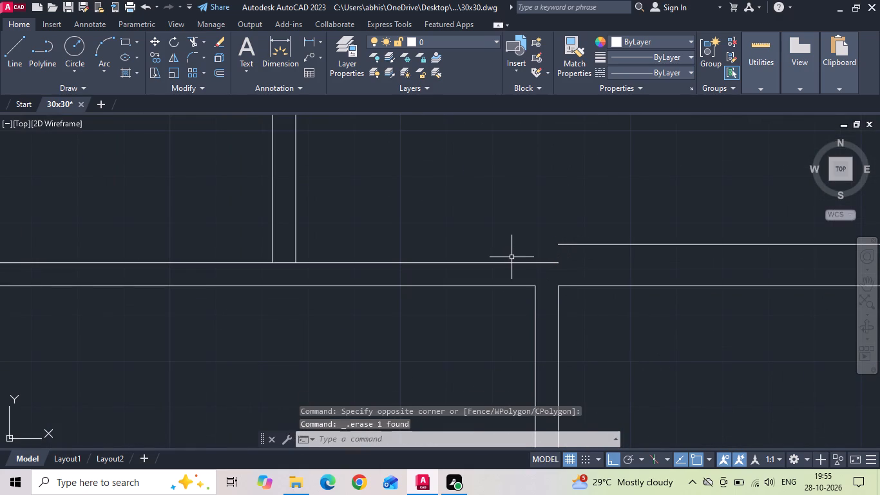
Extend the 9" wall's upper line leftward and the kitchen side wall's inner line up to meet it.
type("ex")
key("space")
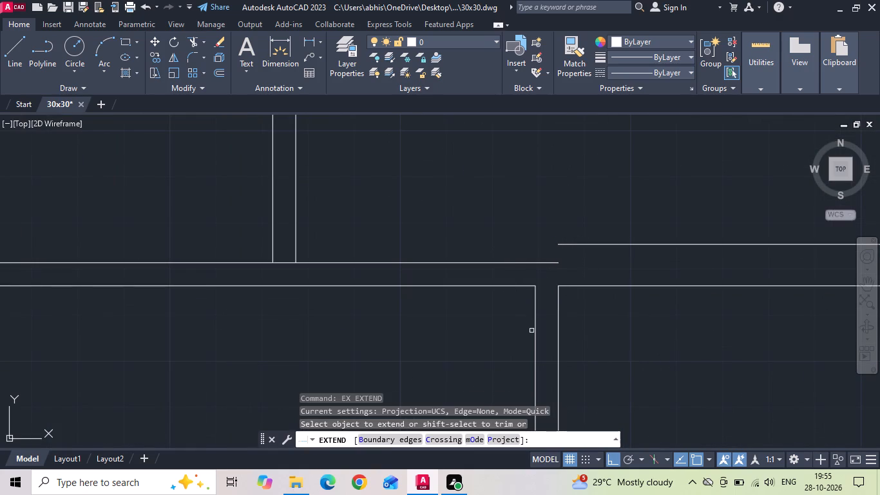
left_click(535, 338)
left_click(575, 242)
left_click(571, 247)
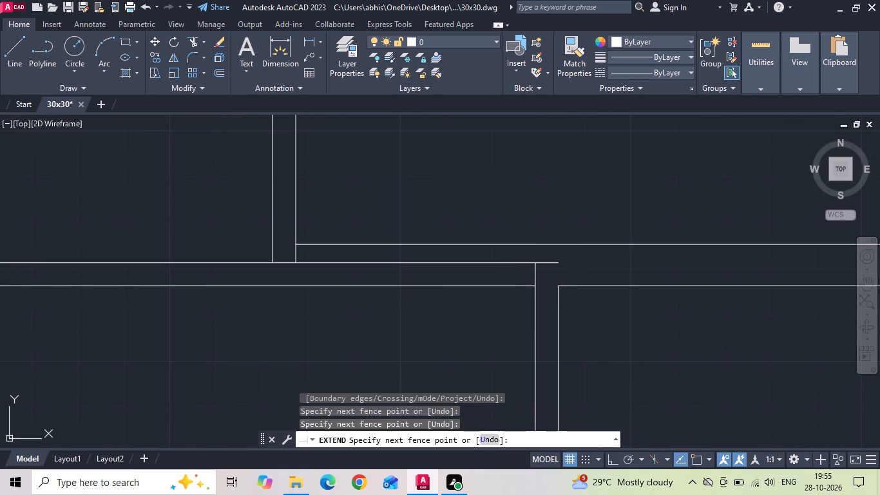
left_click_drag(543, 278, 531, 277)
left_click(518, 273)
key("Escape")
Trim the 9" wall's upper line and the kitchen's upper wall line where they overrun the kitchen side wall's inner line.
key("t")
key("space")
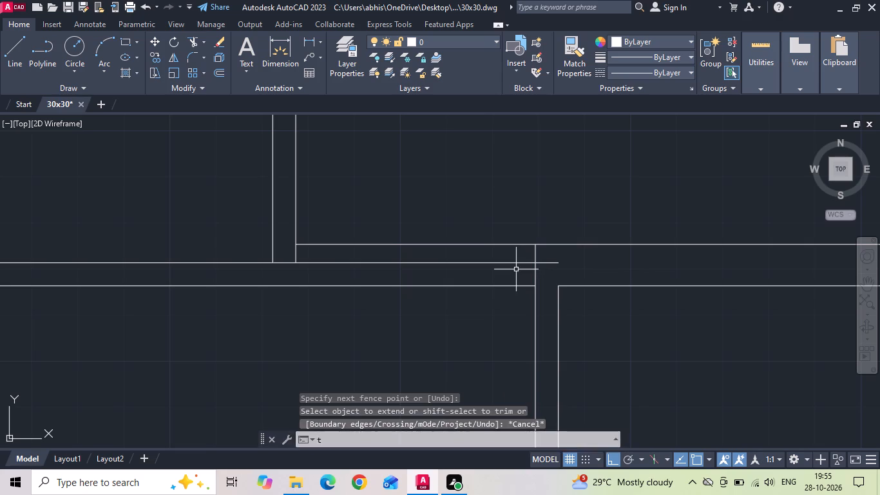
key("Escape")
type("tr")
left_click_drag(515, 247, 517, 233)
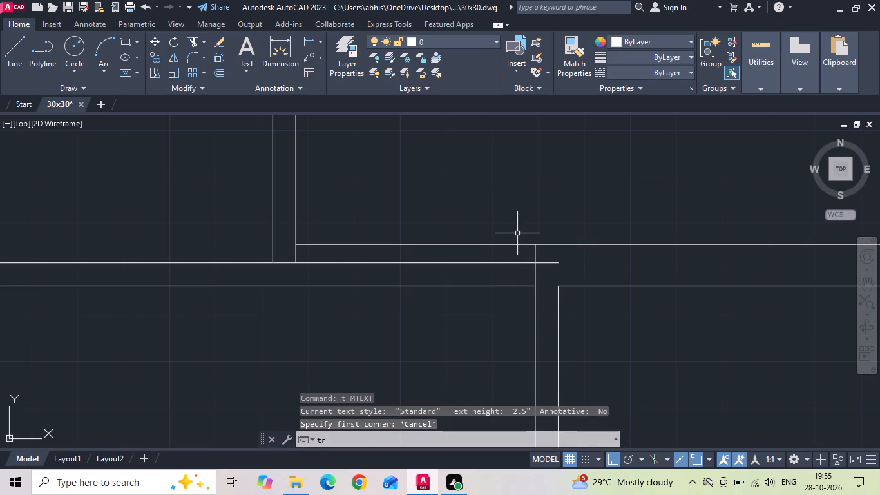
key("Escape")
type("tr")
key("space")
left_click_drag(517, 233, 516, 260)
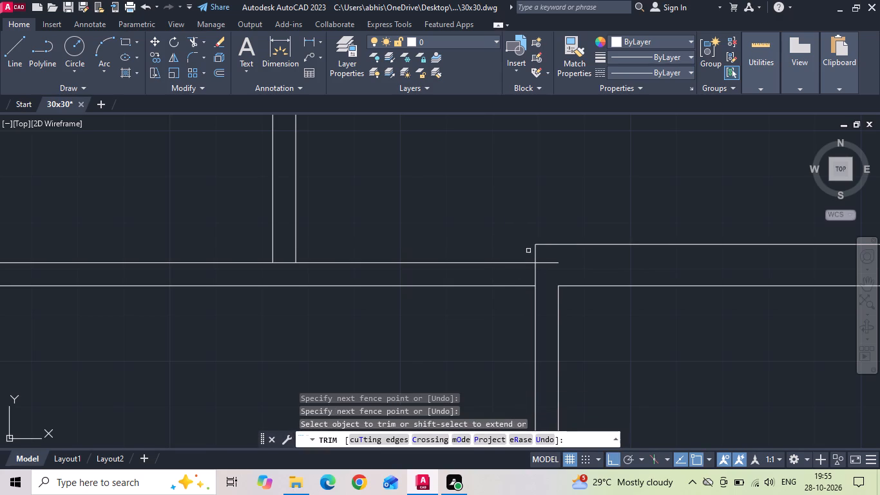
left_click(544, 262)
key("Escape")
Copy the kitchen side wall's inner line 3' to the left to mark the kitchen door opening.
left_click(535, 316)
right_click(534, 315)
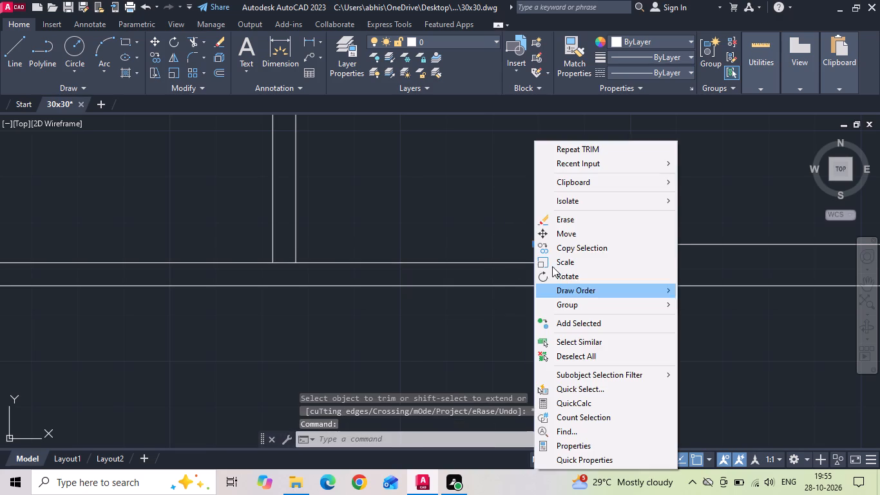
left_click(566, 247)
left_click_drag(604, 200, 571, 206)
key("3")
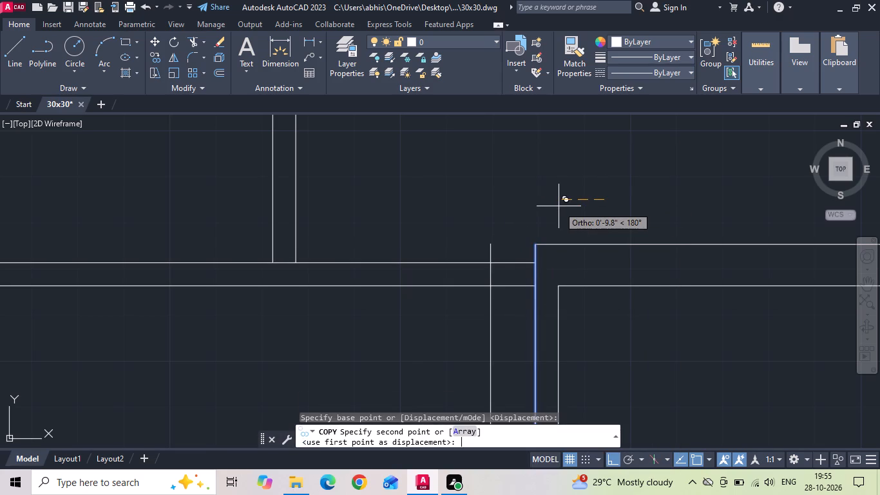
key("apostrophe")
key("Return")
key("Escape")
Trim the kitchen's upper wall lines across the 3' door opening and the copied line's ends beyond the wall.
type("tr")
key("space")
left_click_drag(481, 238, 356, 366)
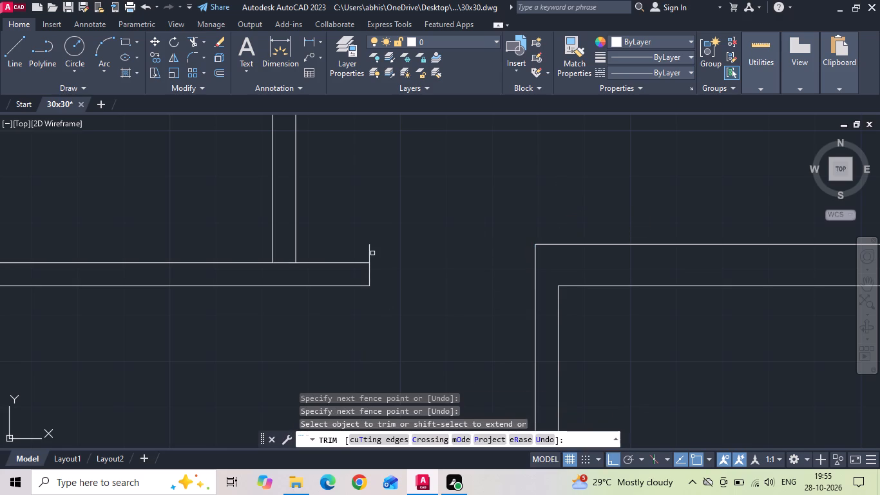
left_click(369, 252)
Trim the kitchen's upper wall line where the wash area's side wall meets it.
left_click(284, 260)
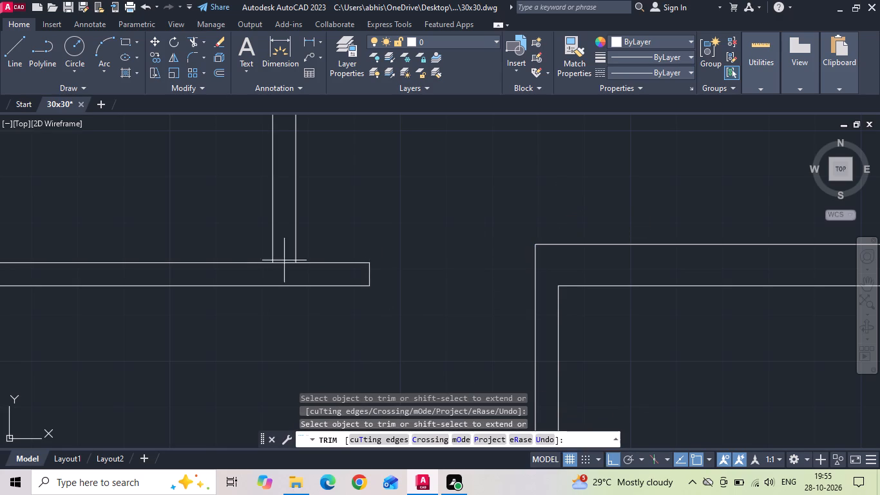
left_click(285, 265)
scroll(421, 356, "down", 3)
key("Escape")
Copy the left line of the wall between the 12'-3" bedroom and the basin 3' to the left for the bedroom door opening.
scroll(425, 193, "up", 1)
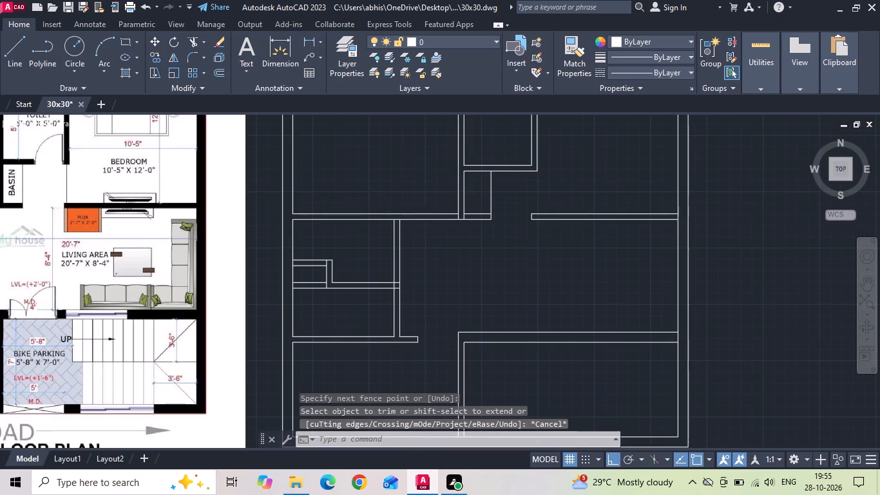
scroll(425, 192, "up", 1)
left_click(507, 214)
right_click(507, 214)
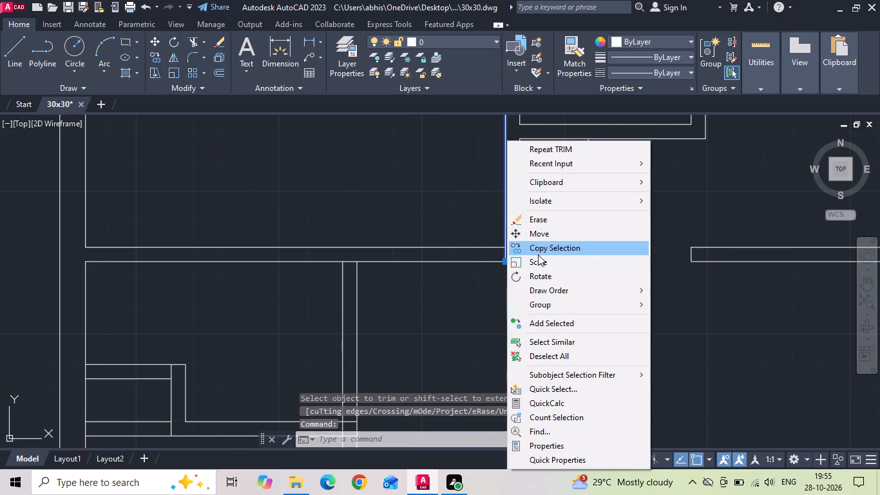
left_click(538, 255)
left_click_drag(547, 337, 531, 331)
type("3'")
key("Return")
key("Escape")
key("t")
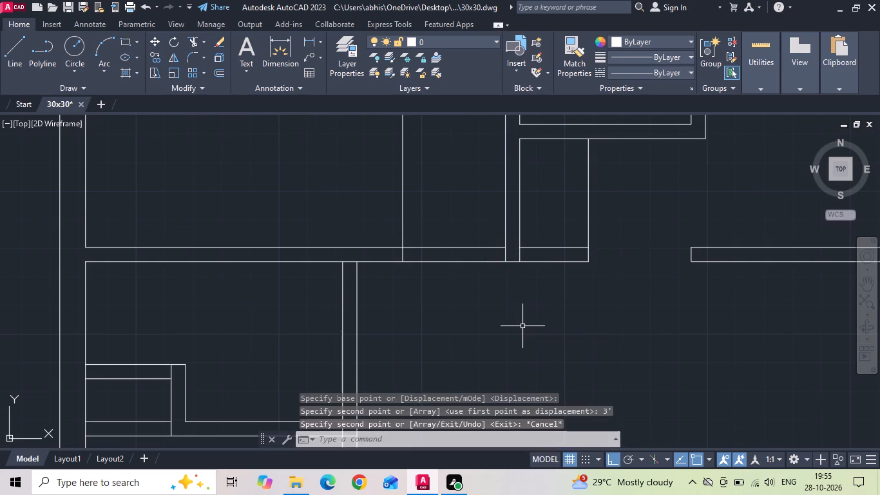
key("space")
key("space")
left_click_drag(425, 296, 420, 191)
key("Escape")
Trim the bedroom's lower wall lines across the 3' door opening and the copied line's excess above the wall.
type("tr")
key("space")
left_click_drag(373, 188, 454, 311)
Trim the lines crossing the wall junctions at the top of the toilet's side wall and at the basin wall's lower end.
left_click(349, 259)
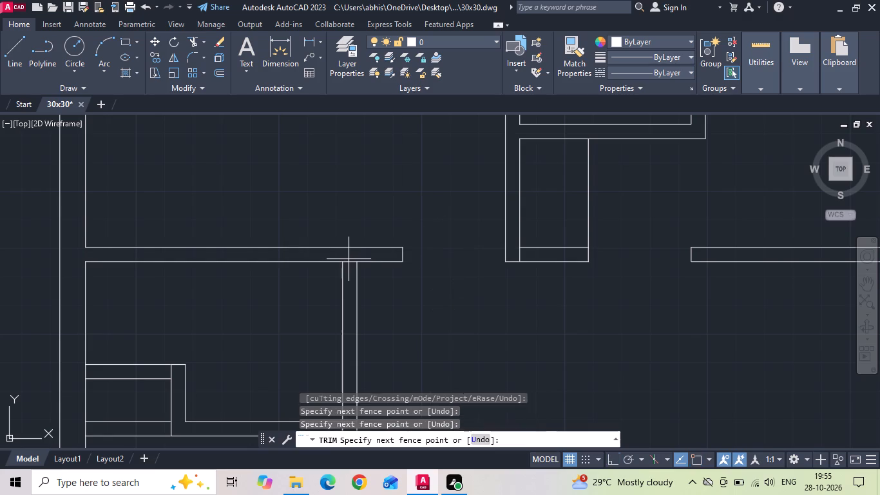
left_click(348, 270)
scroll(441, 290, "down", 1)
scroll(502, 264, "up", 2)
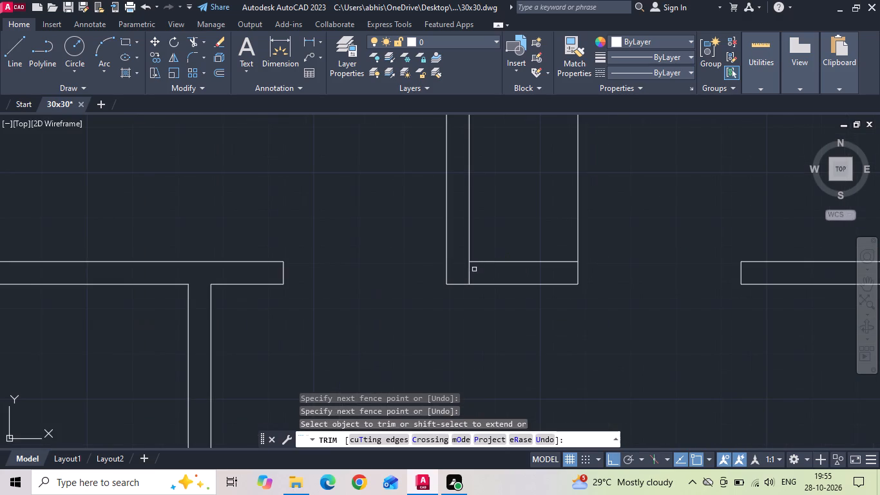
left_click(468, 269)
Trim the overlapping lines where the toilet and wash area partition meets their shared side wall.
scroll(501, 287, "down", 2)
middle_click_drag(510, 320, 521, 255)
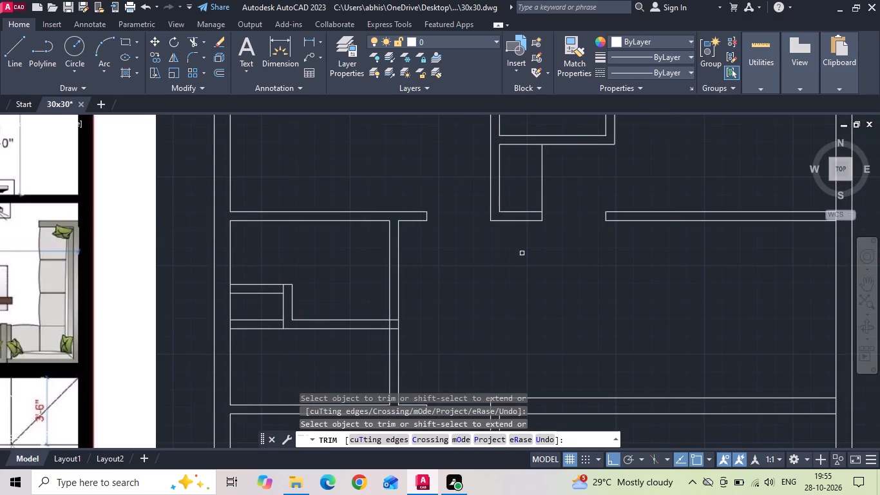
scroll(522, 254, "down", 2)
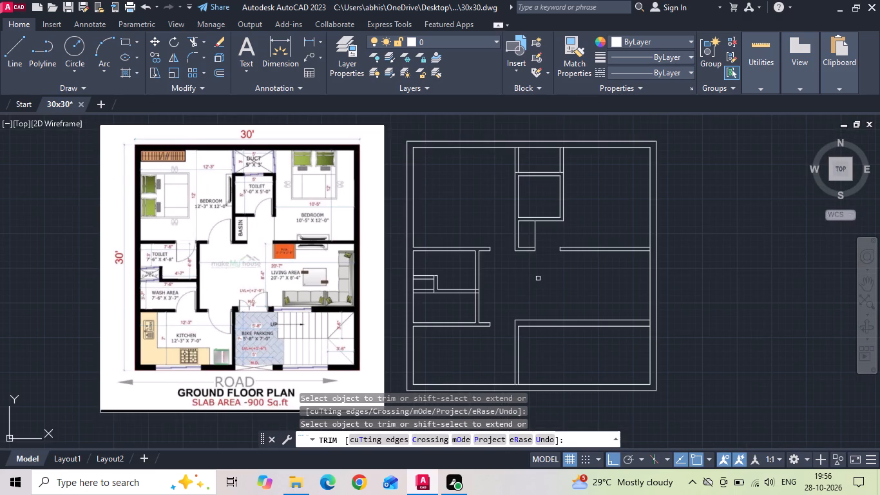
scroll(513, 296, "up", 2)
scroll(418, 299, "up", 2)
left_click_drag(418, 293, 420, 285)
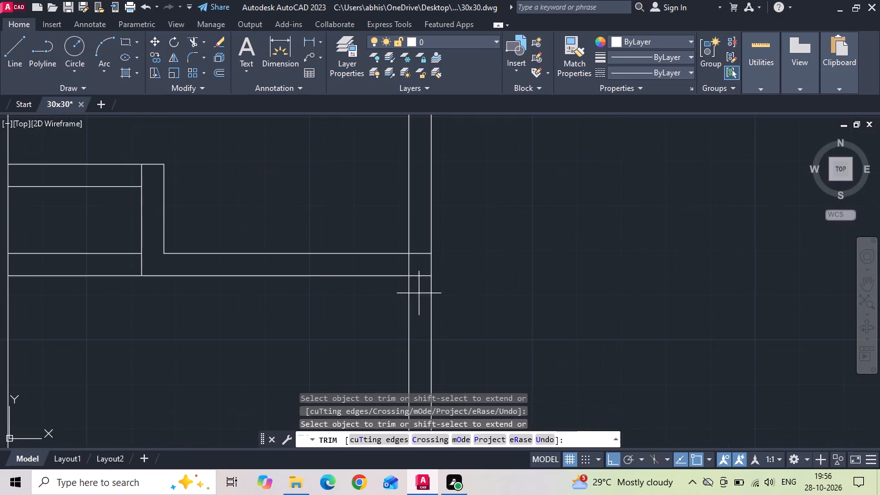
left_click_drag(420, 285, 420, 224)
left_click(408, 261)
scroll(604, 240, "down", 3)
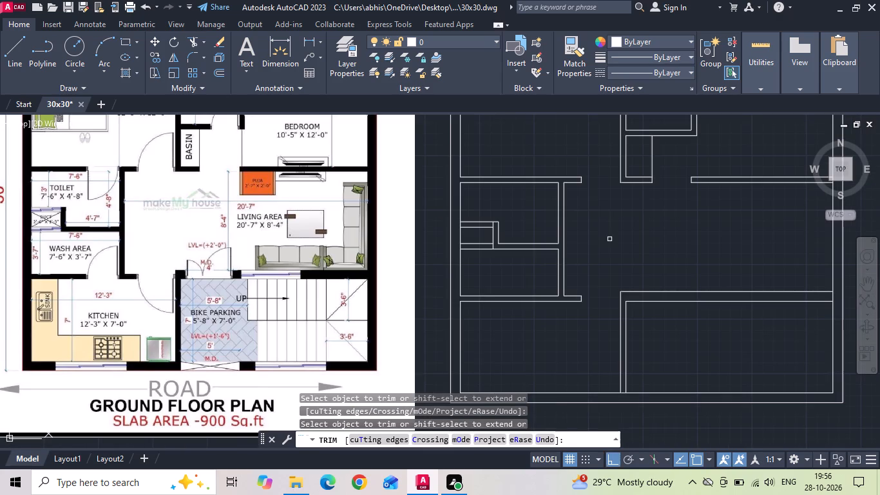
key("Escape")
Offset the inner side wall lines of the wash area and toilet 2'6" into the rooms for door openings.
type("o 2'6")
key("space")
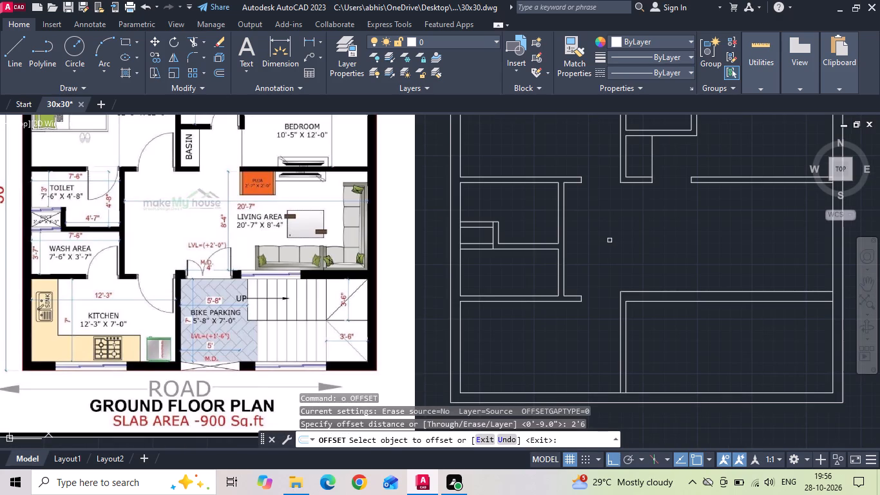
left_click(559, 273)
left_click(511, 272)
left_click(557, 210)
left_click(520, 215)
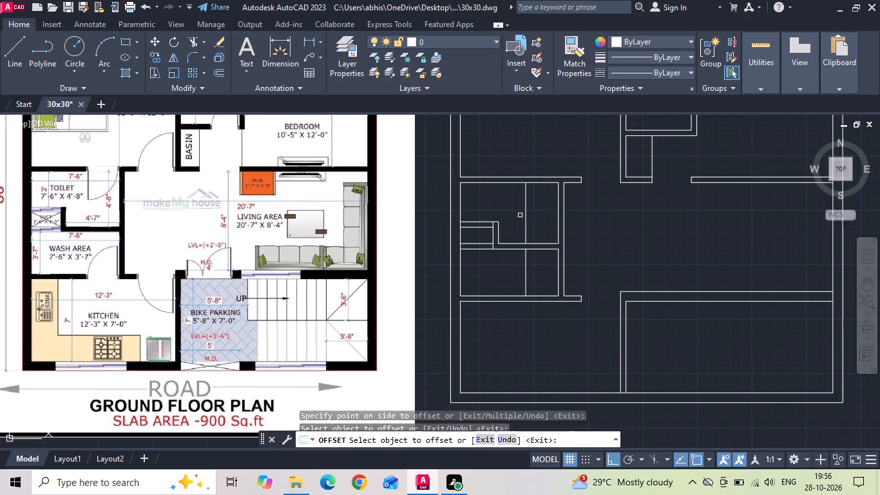
key("Escape")
Extend the two offset door lines through the toilet's upper wall and the kitchen's upper wall.
type("ex")
key("space")
left_click(522, 205)
left_click(530, 188)
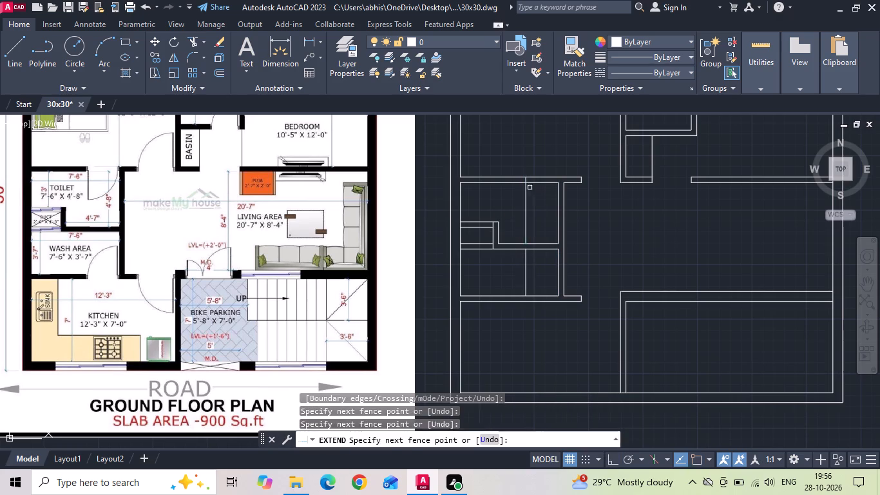
left_click(526, 267)
left_click(526, 271)
key("Escape")
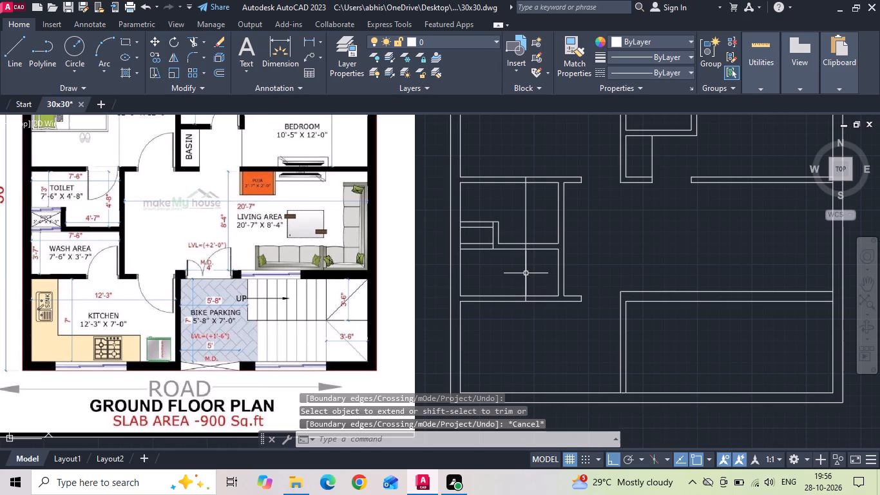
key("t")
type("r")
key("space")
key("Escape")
Extend the inner side wall lines of the toilet and wash area through the adjoining upper and lower walls.
type("ex")
key("space")
left_click(557, 192)
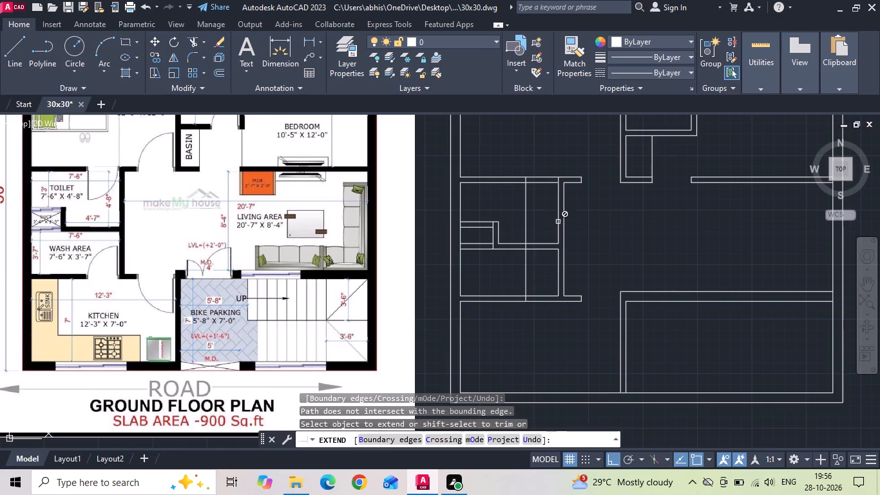
left_click(559, 283)
key("Escape")
Trim the wall lines across the 2'6" toilet and wash area door openings and remove the offset lines' excess.
type("tr")
key("space")
left_click_drag(540, 318, 522, 275)
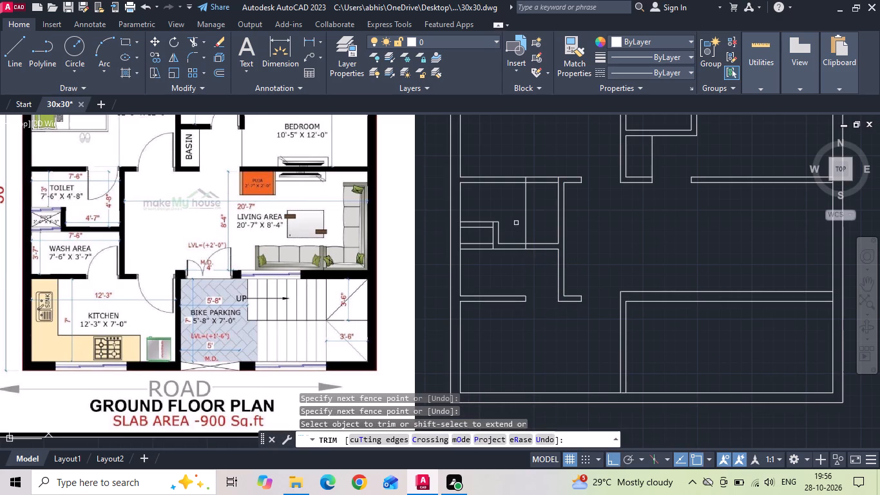
left_click_drag(516, 223, 552, 145)
scroll(526, 251, "up", 2)
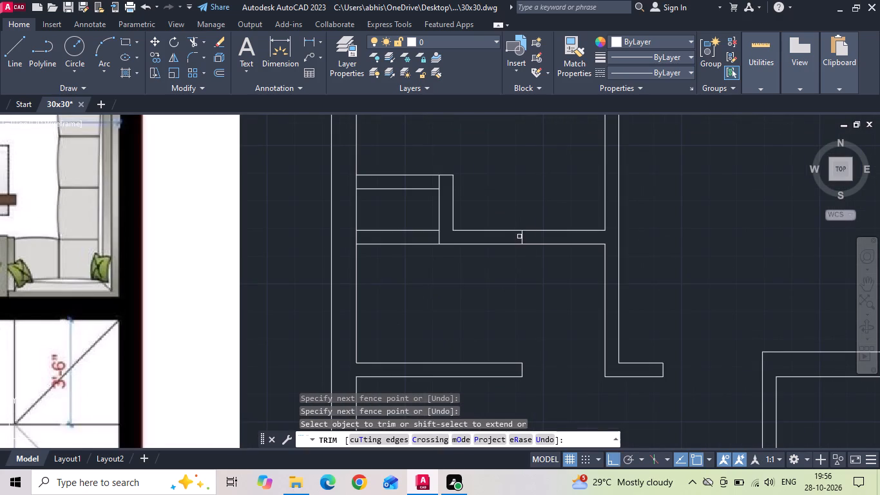
left_click(521, 240)
scroll(523, 289, "down", 2)
key("Escape")
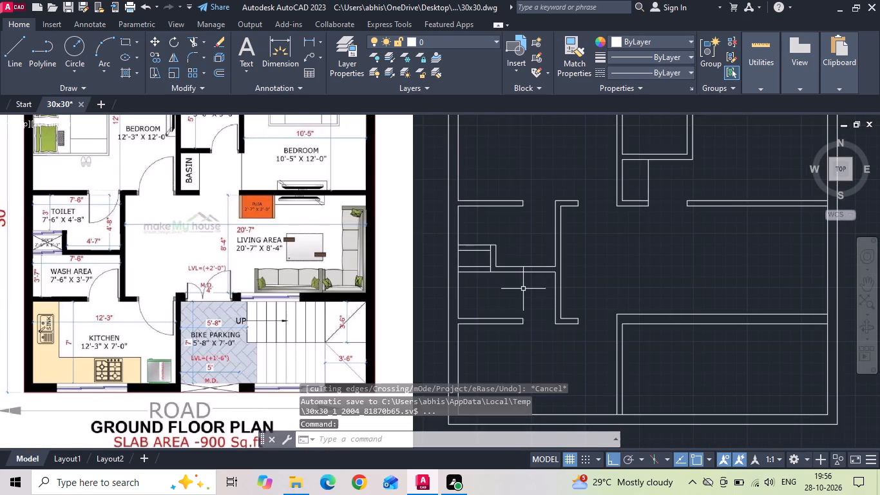
Save the drawing.
key("ctrl+s")
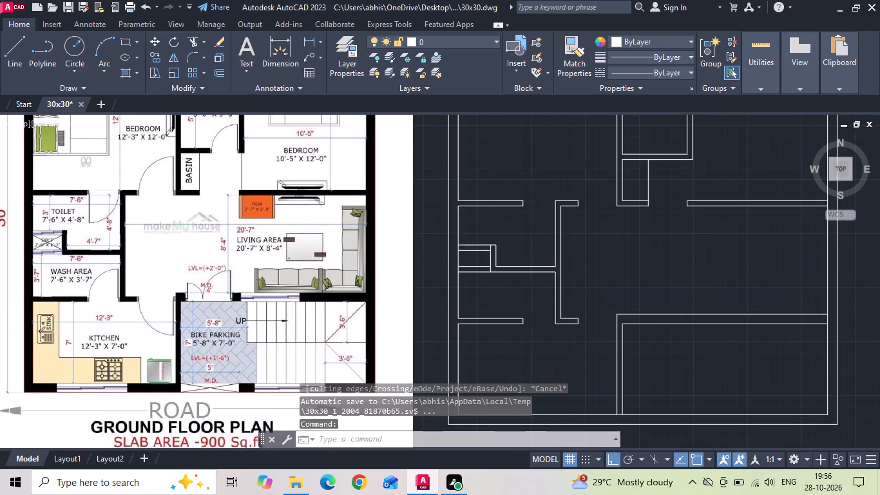
Extend the bike parking side line of the kitchen wall down to the outer boundary line.
middle_click_drag(524, 281, 519, 244)
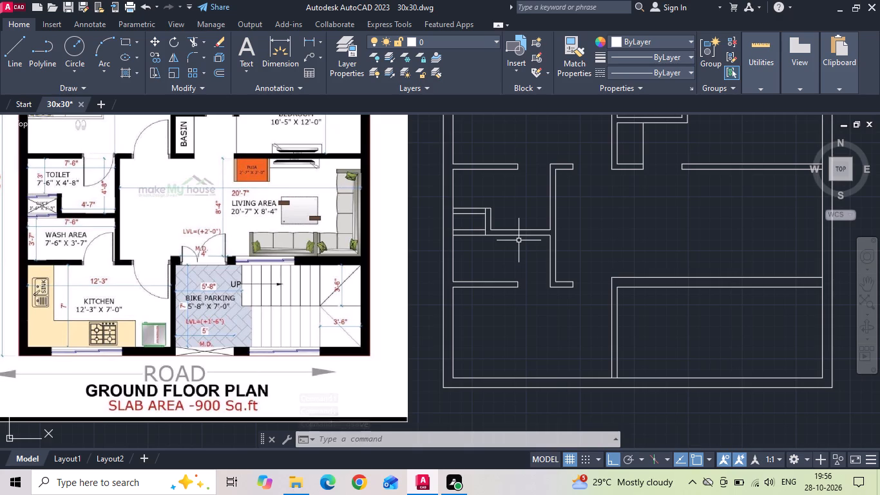
key("t")
key("Escape")
type("ex")
key("space")
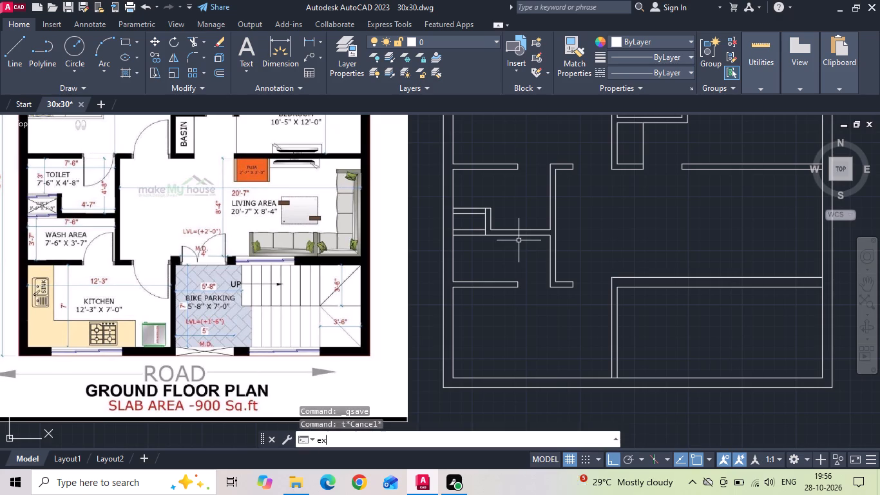
left_click(618, 358)
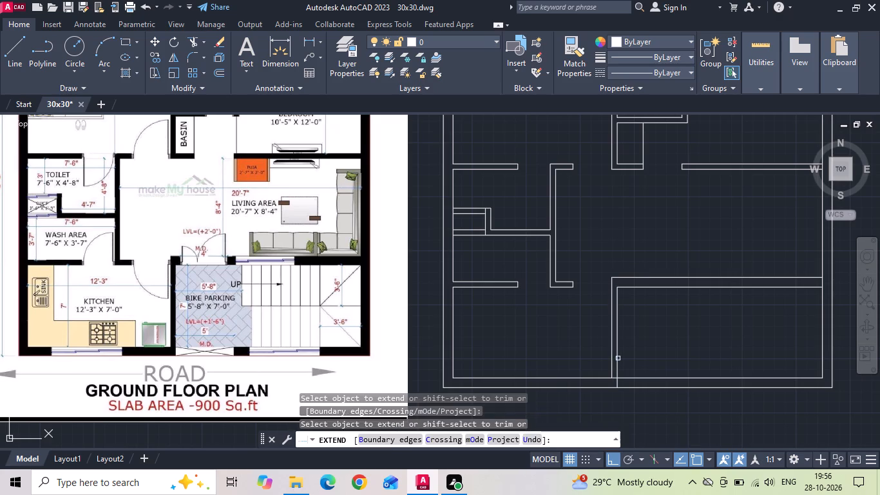
key("Escape")
Trim the lower boundary wall's inner line between the two lines of the kitchen and bike parking wall.
key("t")
key("r")
key("space")
key("space")
middle_click_drag(573, 343, 549, 298)
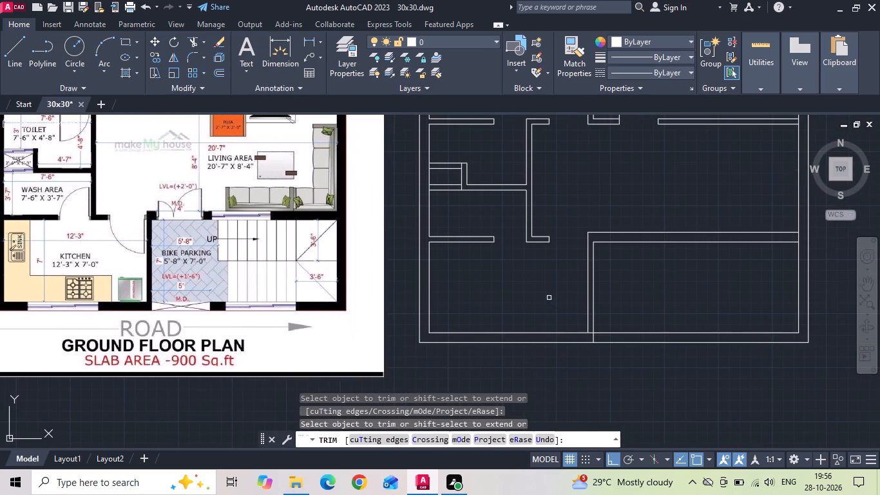
scroll(618, 336, "up", 2)
left_click(546, 329)
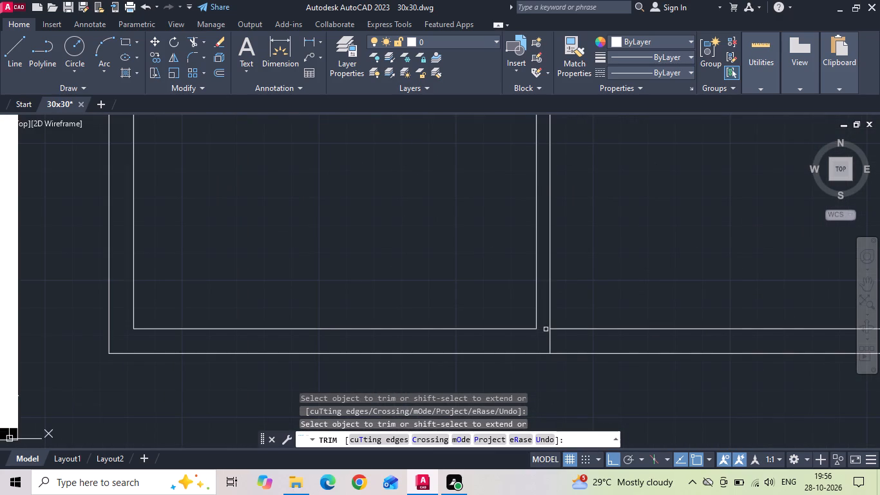
scroll(537, 328, "down", 2)
key("Escape")
Copy the bike parking side line of the kitchen wall 5' to the right.
left_click(543, 282)
right_click(543, 281)
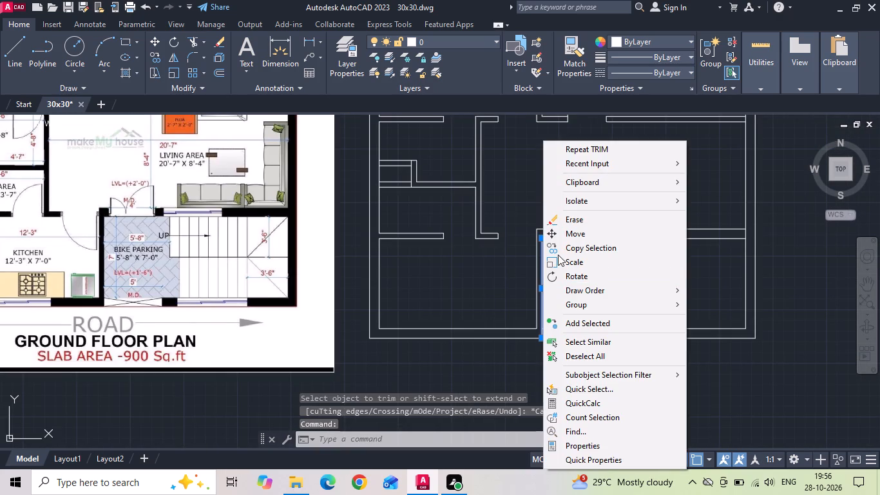
left_click(562, 247)
left_click_drag(613, 299, 638, 299)
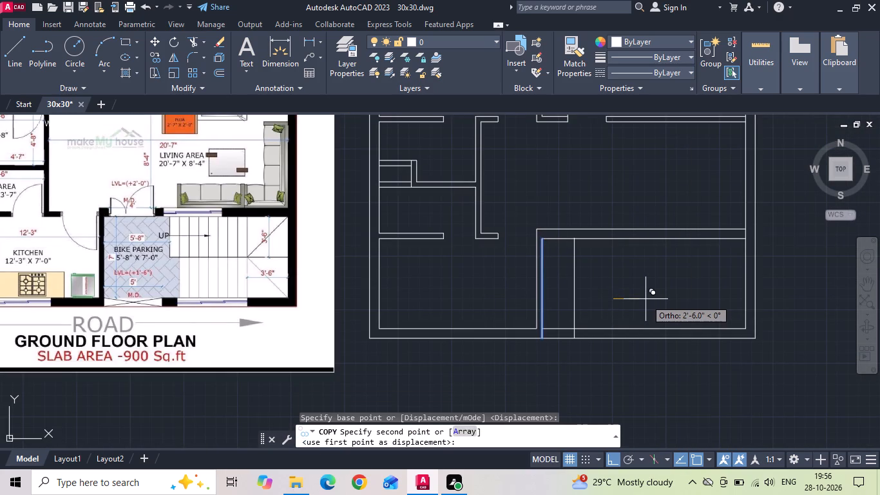
type("5'")
key("Return")
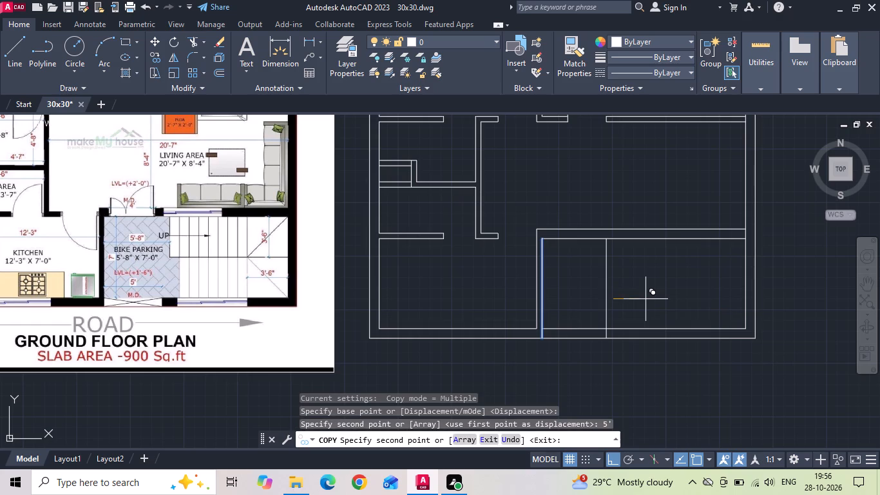
key("Escape")
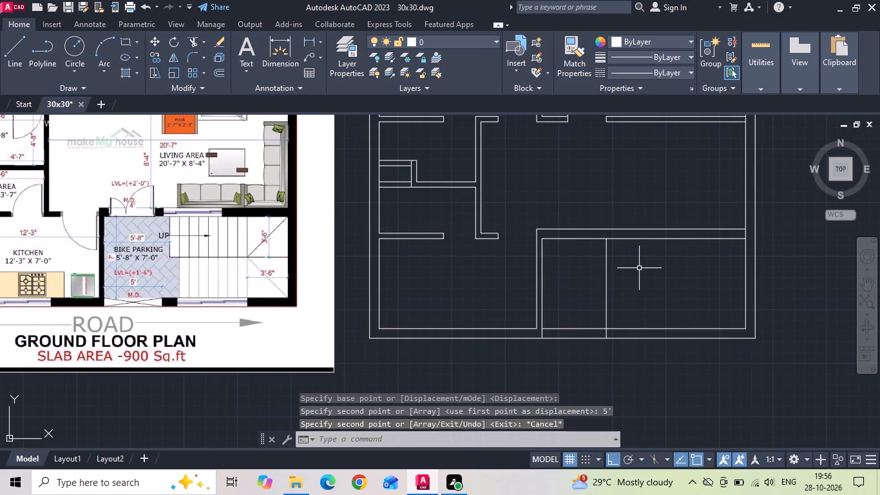
Copy the new bike parking line 8" to the right.
left_click_drag(639, 268, 631, 267)
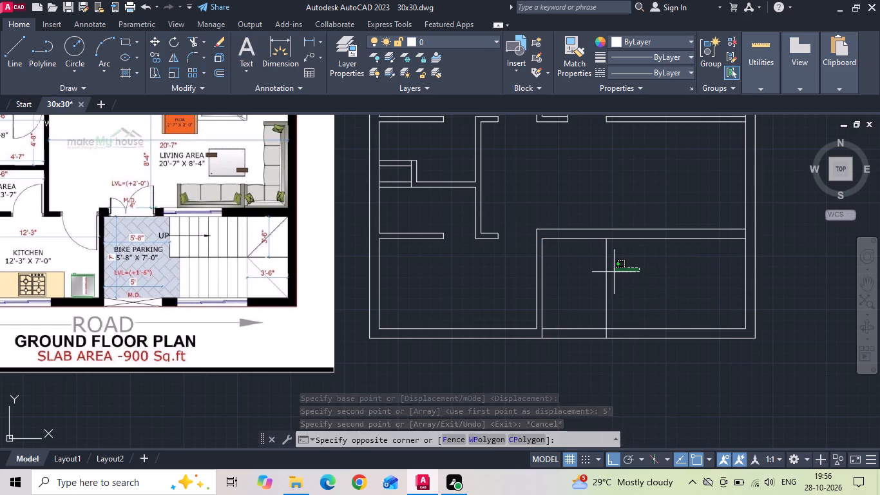
left_click(595, 286)
right_click(595, 286)
left_click(609, 243)
left_click_drag(637, 273, 647, 273)
type("8")
key("space")
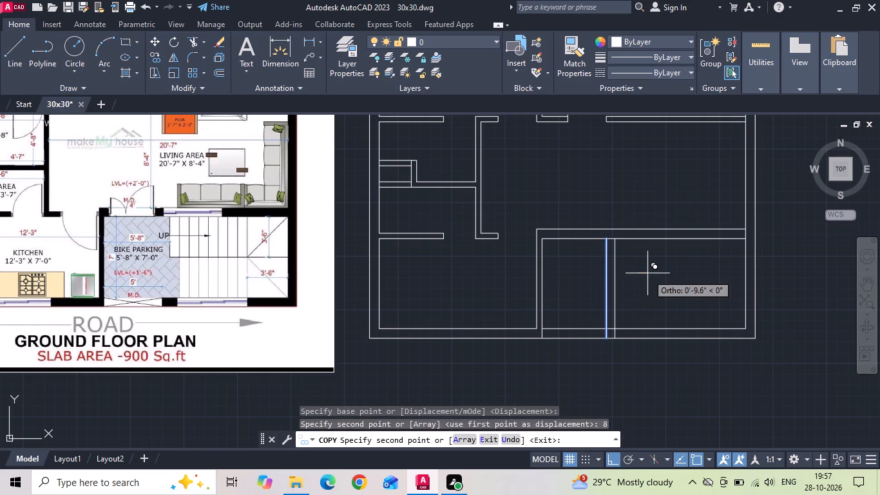
key("Escape")
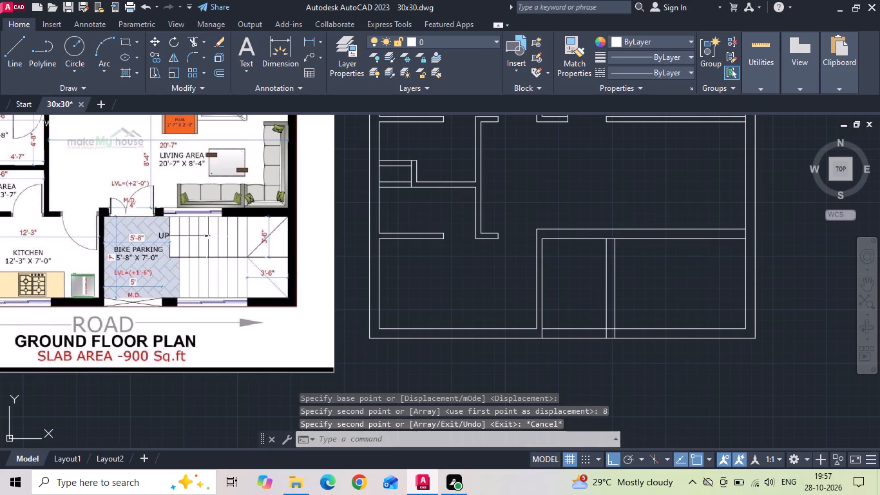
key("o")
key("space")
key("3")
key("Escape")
Trim the right boundary wall's inner line between the two lines of the wall above the staircase.
key("t")
key("r")
key("space")
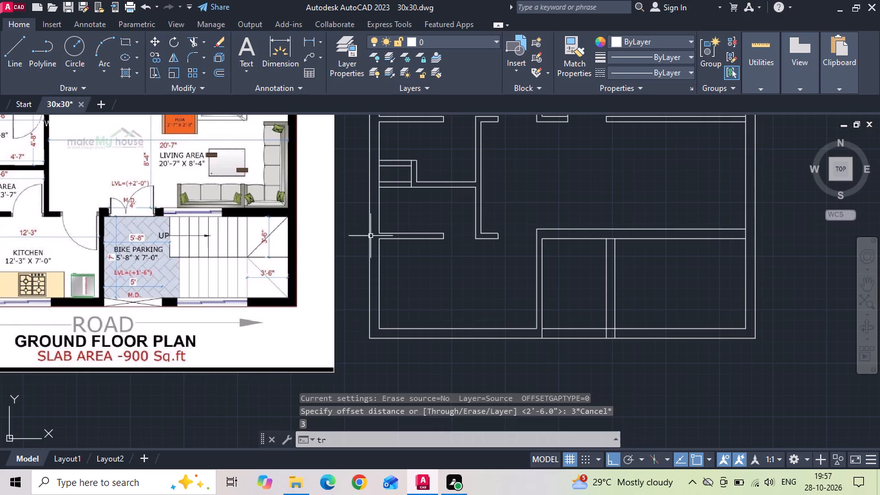
key("space")
left_click(747, 231)
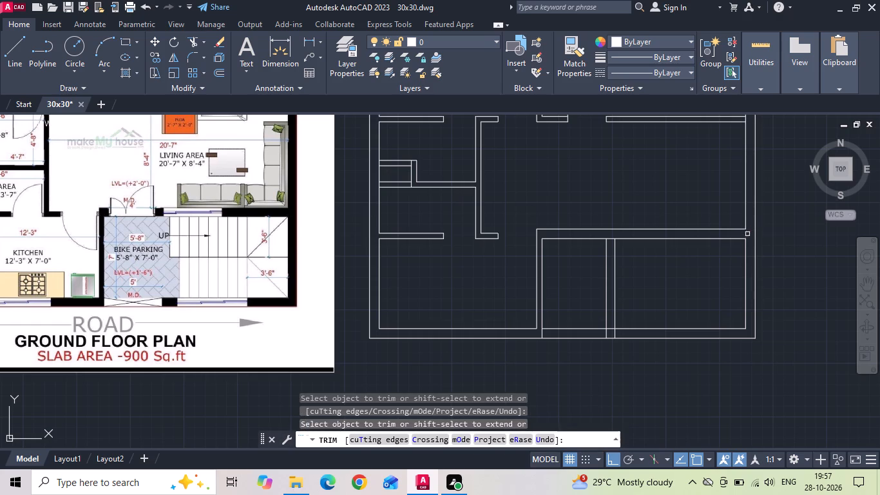
key("Escape")
Copy the right boundary wall's inner line beside the staircase area 3'6" to the left.
left_click_drag(749, 247, 743, 258)
left_click(727, 266)
right_click(726, 265)
left_click(752, 247)
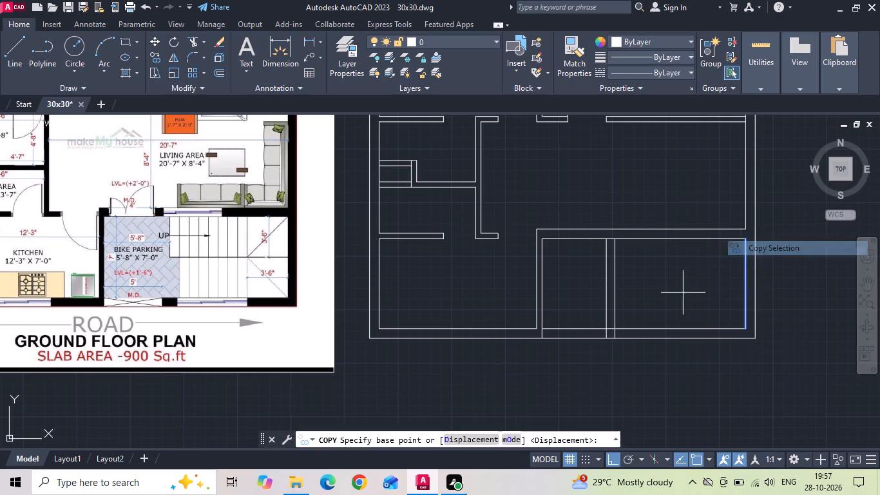
left_click_drag(682, 293, 659, 293)
type("3'6")
key("Return")
key("Escape")
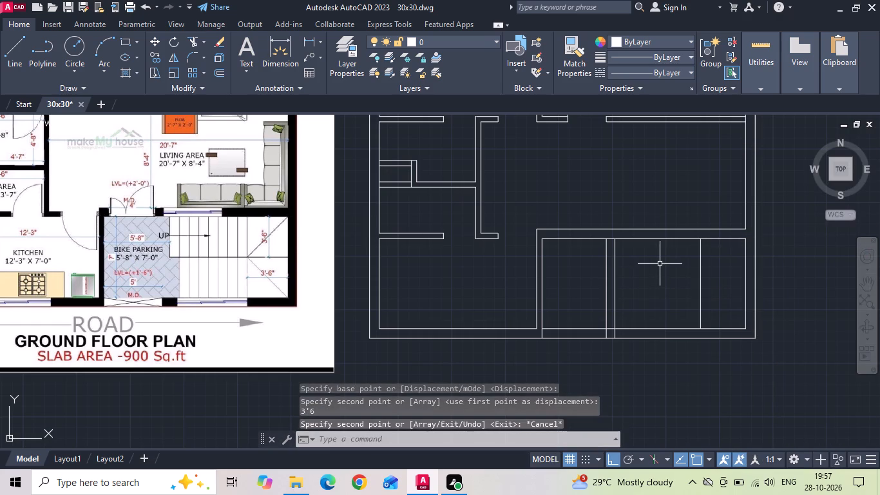
Draw a horizontal line from the midpoint of the copied staircase line to the right boundary wall's inner line.
middle_click_drag(665, 267, 573, 267)
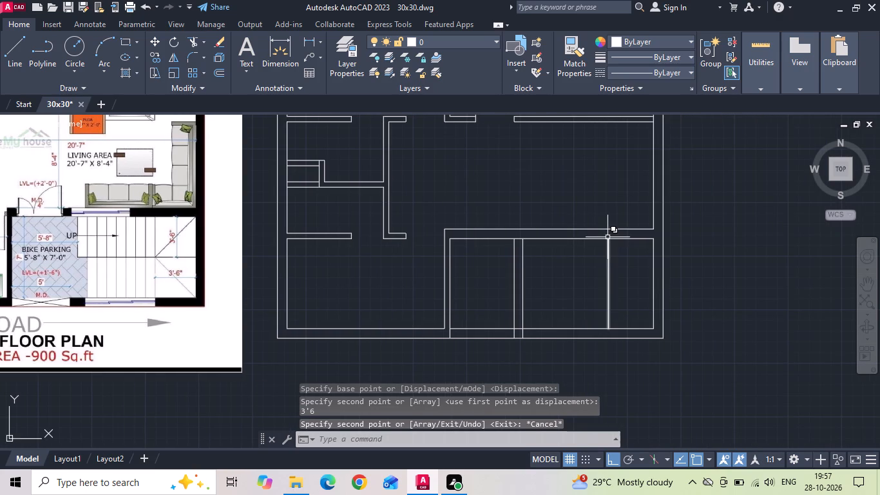
left_click(608, 237)
key("Escape")
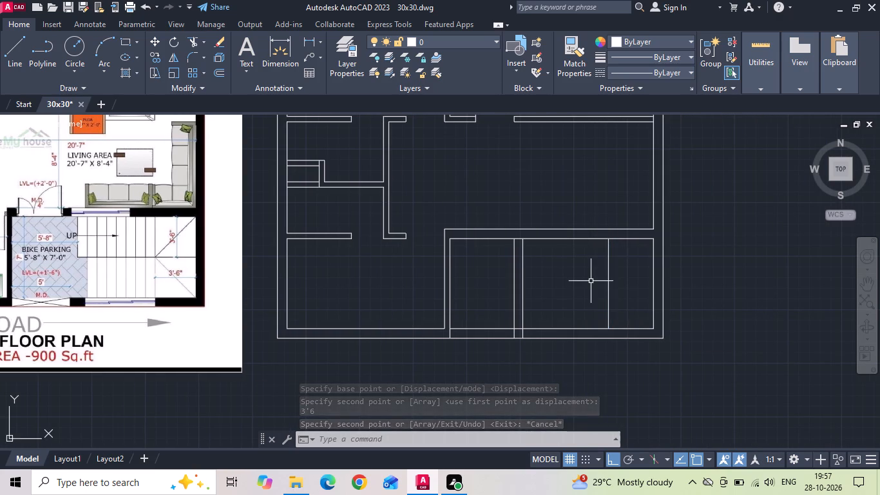
key("l")
key("space")
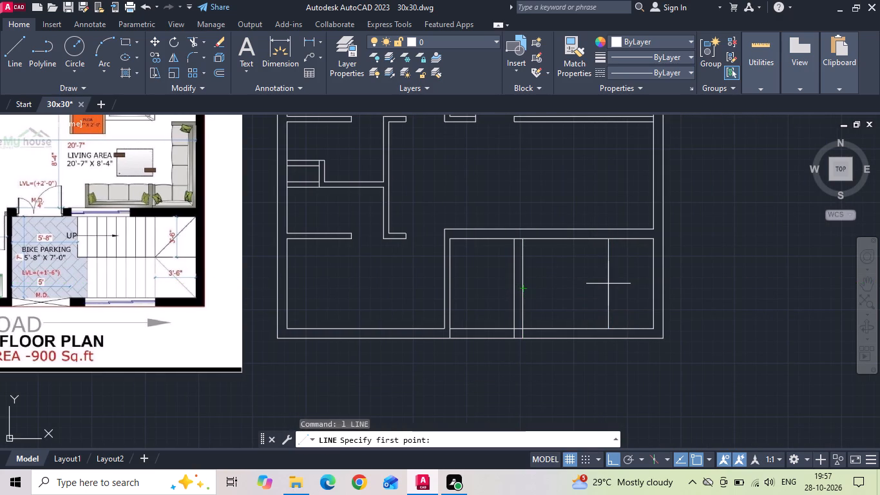
left_click(610, 282)
left_click(655, 282)
key("Escape")
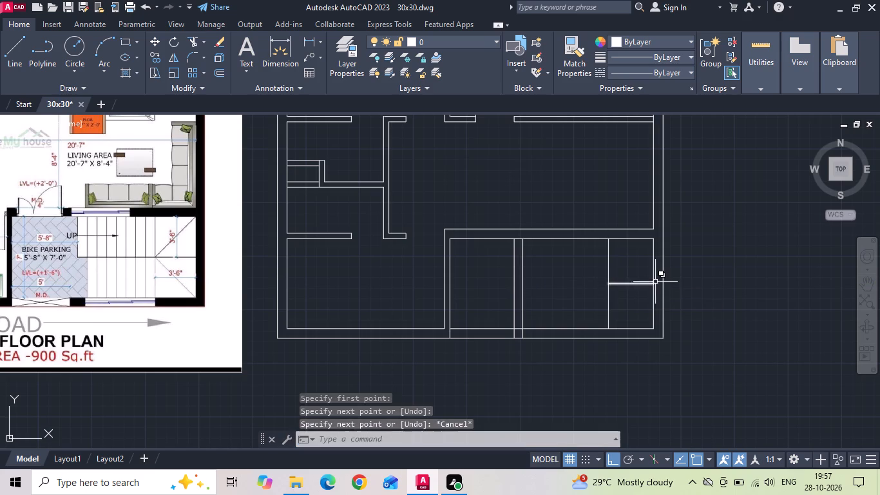
Extend the horizontal staircase line left to the nearer of the two bike parking lines.
key("e")
key("x")
key("space")
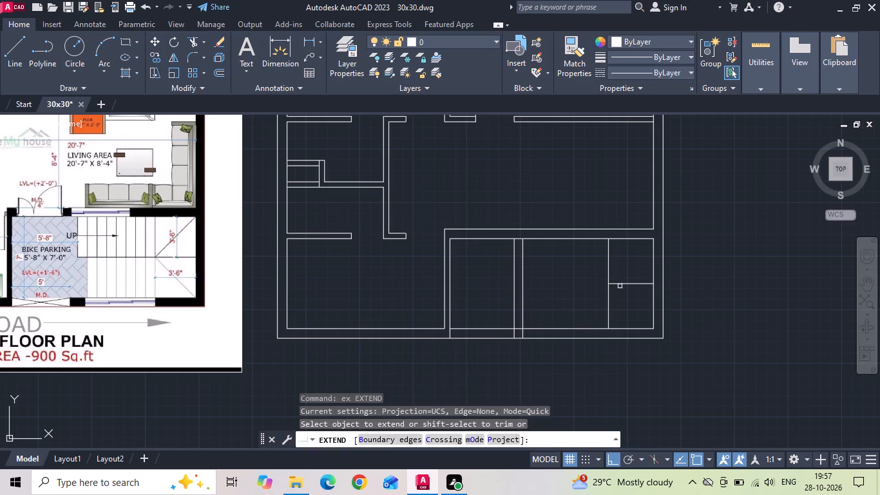
left_click(620, 284)
key("Escape")
Trim the right bike parking line below the horizontal staircase line, and the left one above the lower boundary wall.
key("t")
key("r")
key("space")
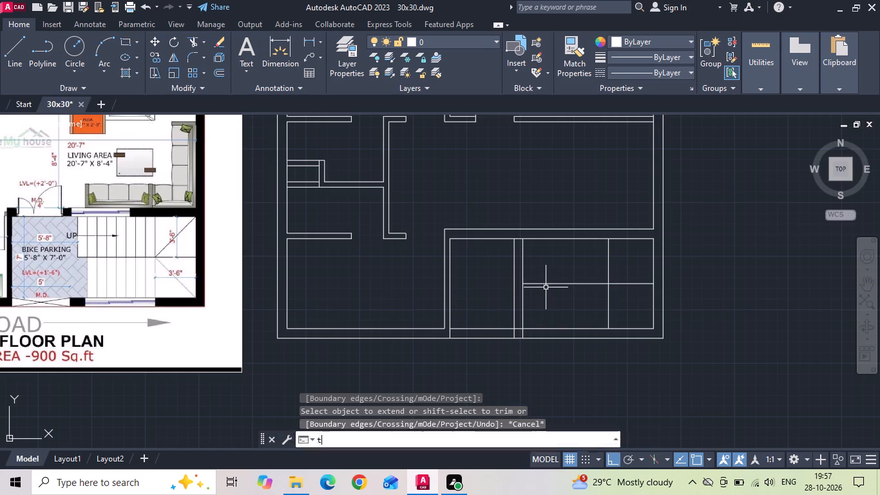
key("space")
left_click(524, 297)
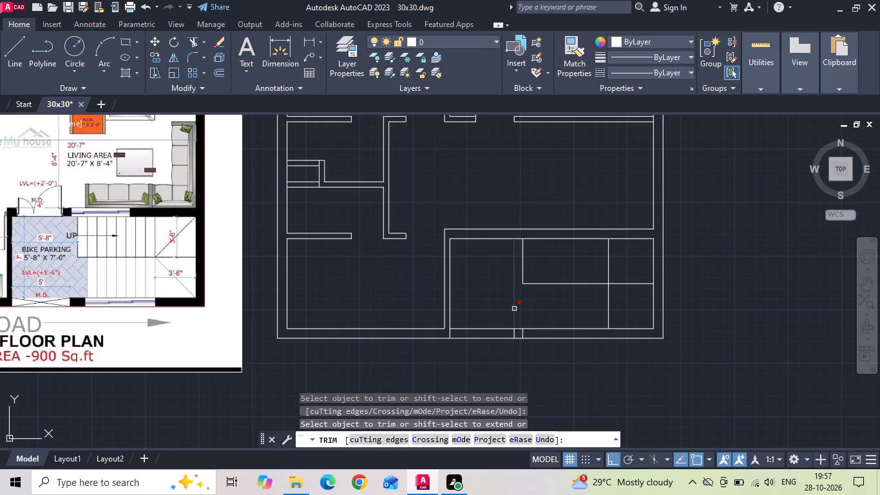
left_click(514, 309)
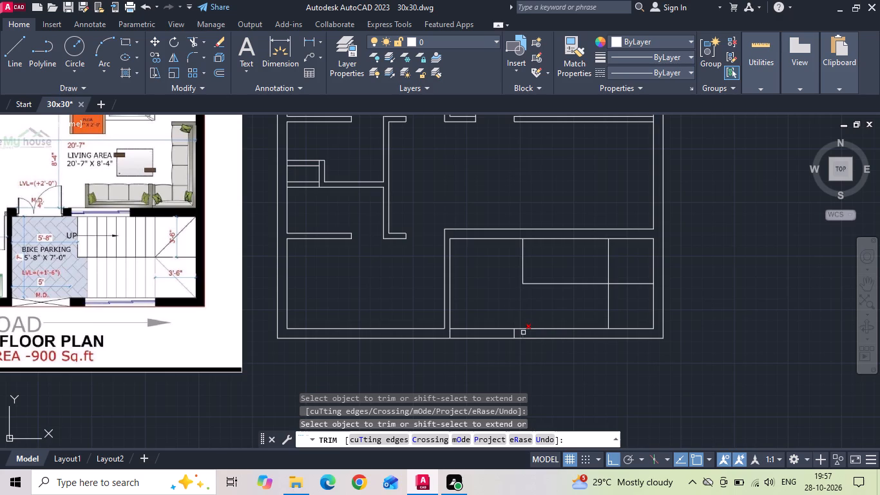
left_click(523, 333)
Trim both lower boundary wall lines between the kitchen wall and the short end line to open the bike parking entrance.
left_click_drag(472, 363, 477, 302)
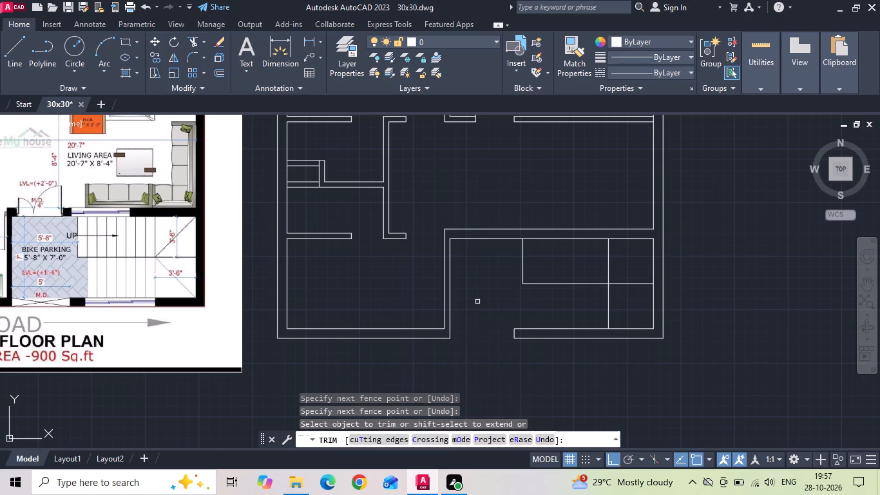
key("Escape")
Copy the staircase's first step line to the right at 10, 20, 30, 40, 50, 60 and 70 inches.
scroll(638, 264, "up", 2)
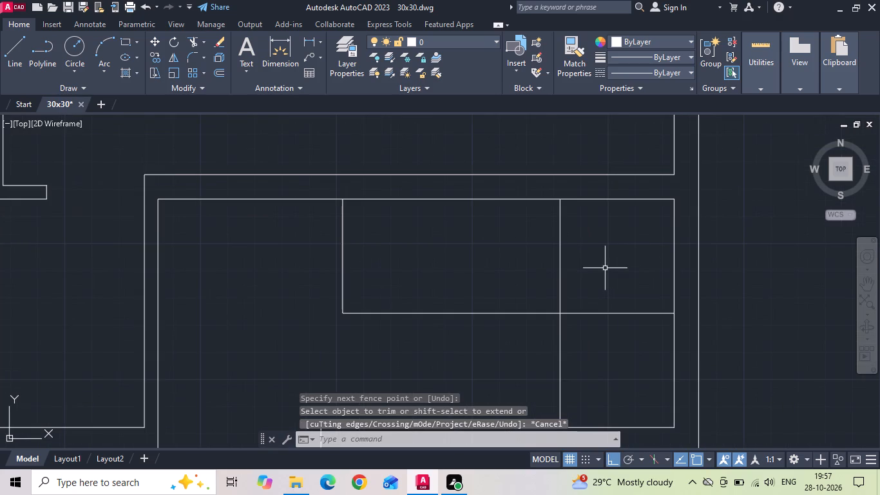
left_click_drag(454, 248, 348, 248)
left_click(333, 248)
right_click(332, 247)
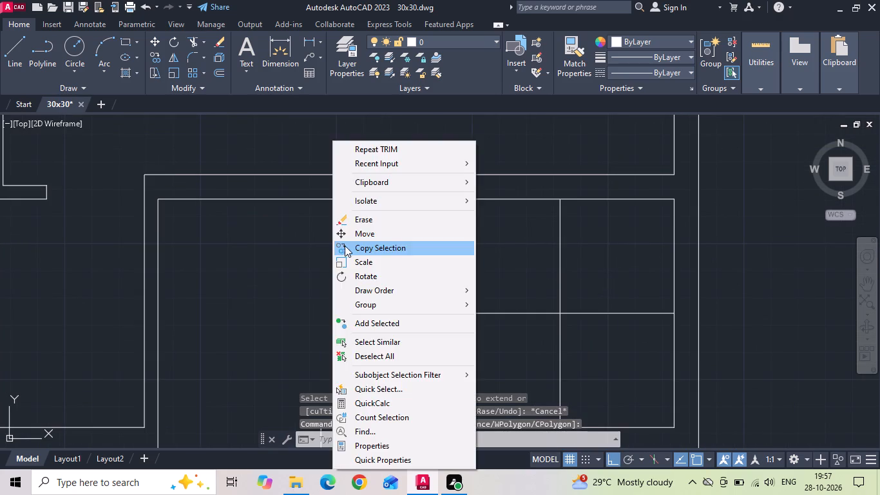
left_click(346, 246)
left_click(487, 284)
type("10")
key("Return")
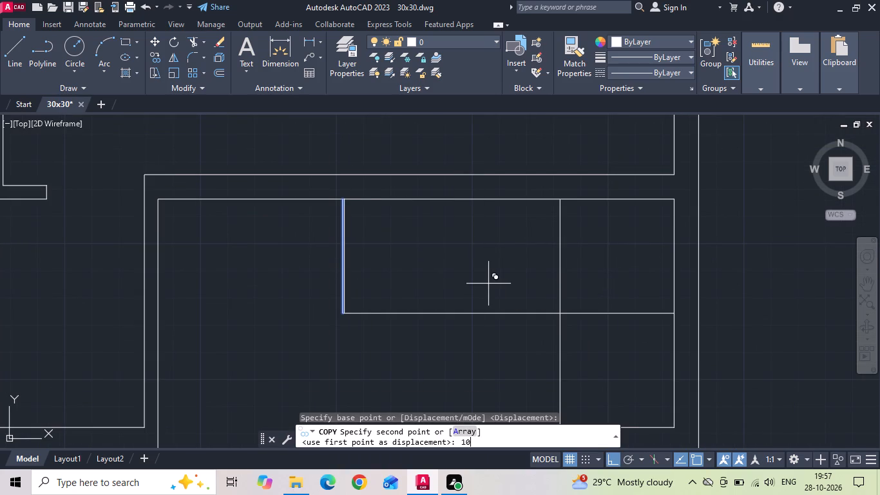
type("20")
key("Return")
type("30")
key("Return")
type("40")
key("Return")
type("50")
key("Return")
type("60")
key("Return")
type("70")
key("Return")
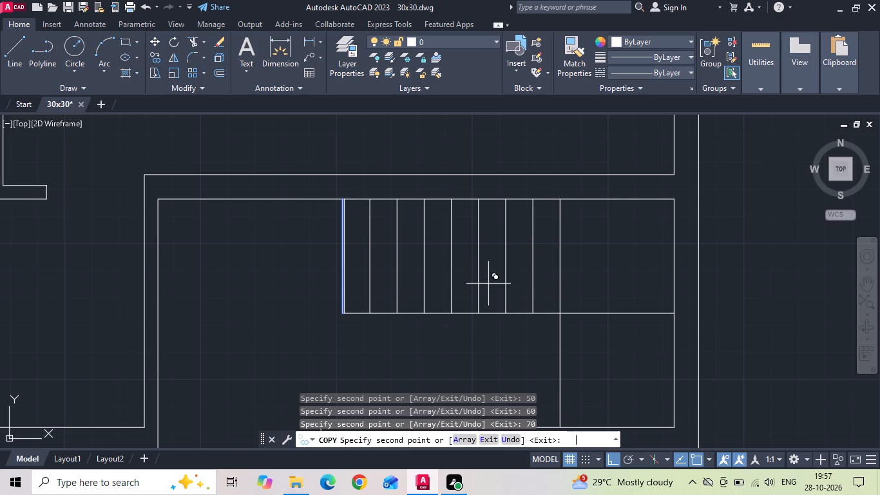
key("Escape")
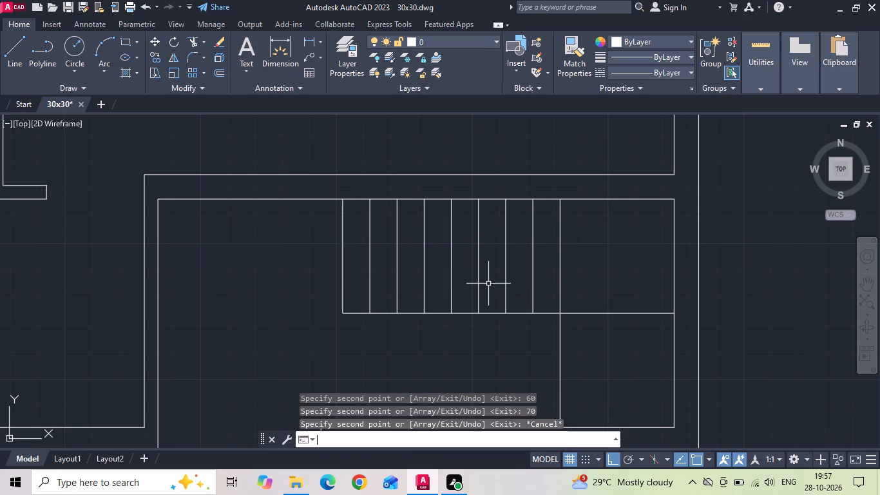
Copy the seven step lines of the upper flight straight down to form the lower flight.
scroll(546, 253, "down", 1)
scroll(488, 278, "down", 2)
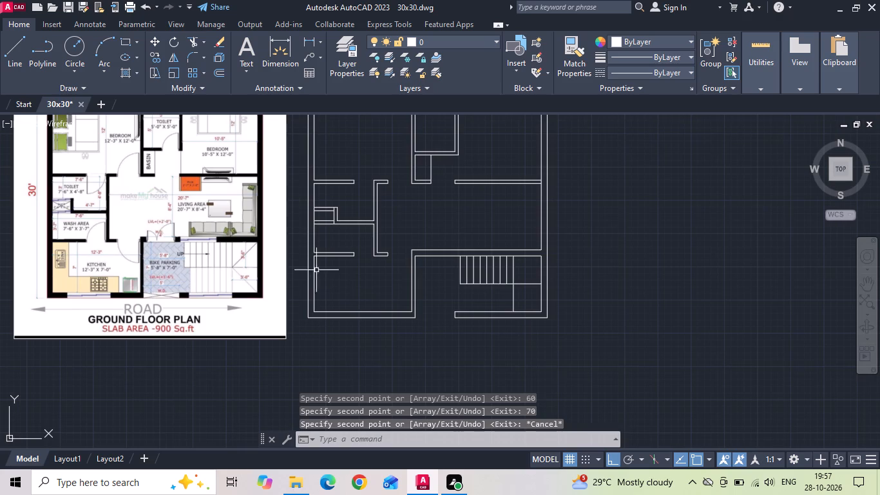
scroll(515, 279, "up", 2)
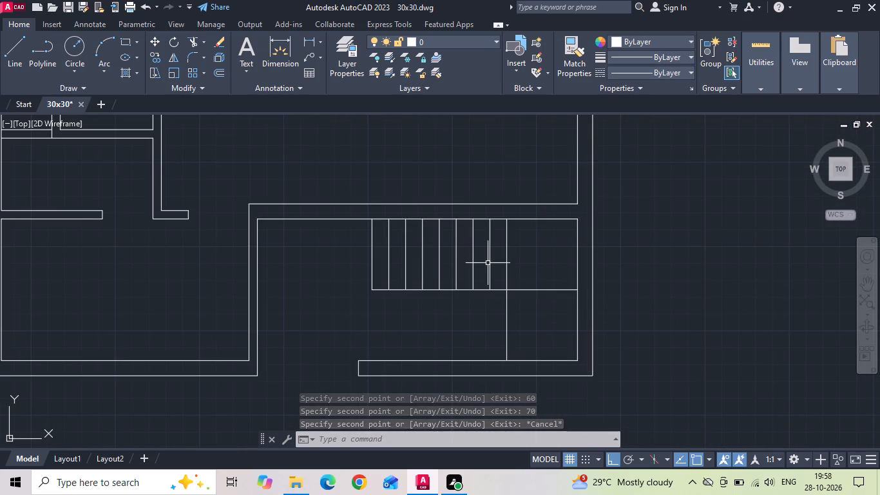
left_click(493, 270)
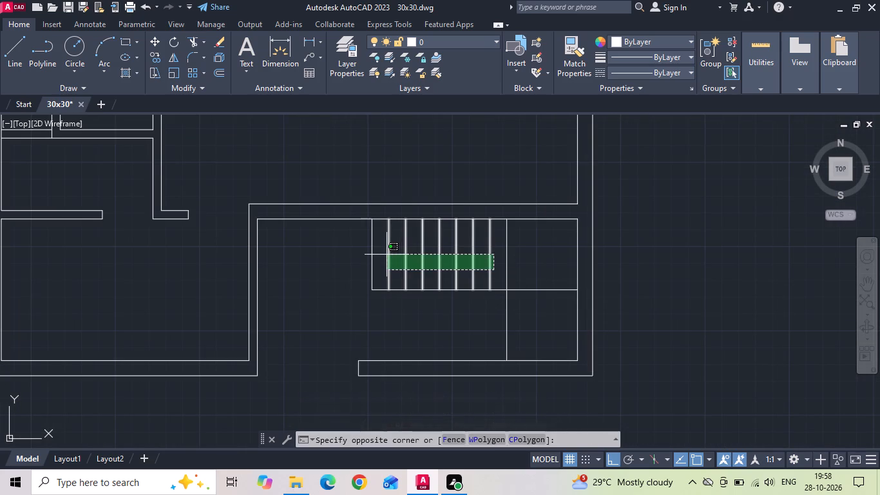
left_click(387, 255)
right_click(386, 255)
left_click(428, 264)
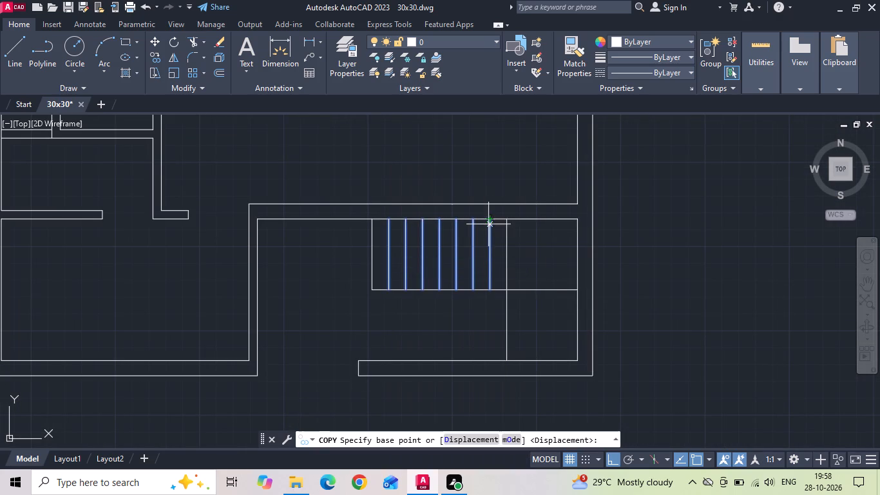
left_click(488, 217)
left_click(489, 287)
scroll(567, 286, "down", 2)
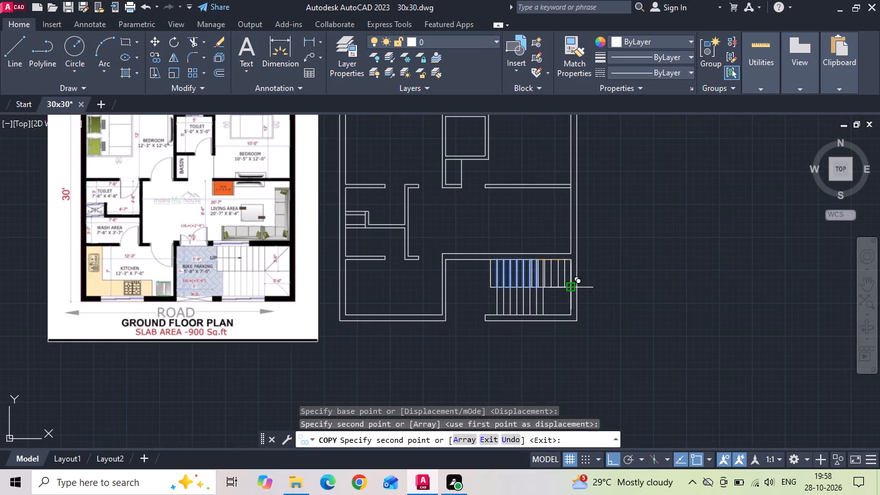
key("Escape")
Draw two diagonal lines from the middle of the staircase landing's left edge to its upper and lower right corners.
scroll(562, 287, "up", 1)
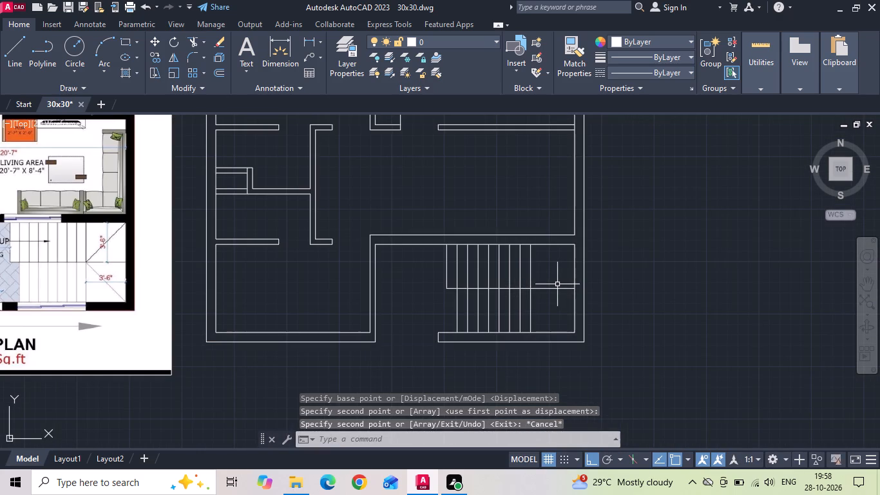
type("l")
key("space")
scroll(542, 281, "up", 2)
left_click_drag(510, 300, 519, 291)
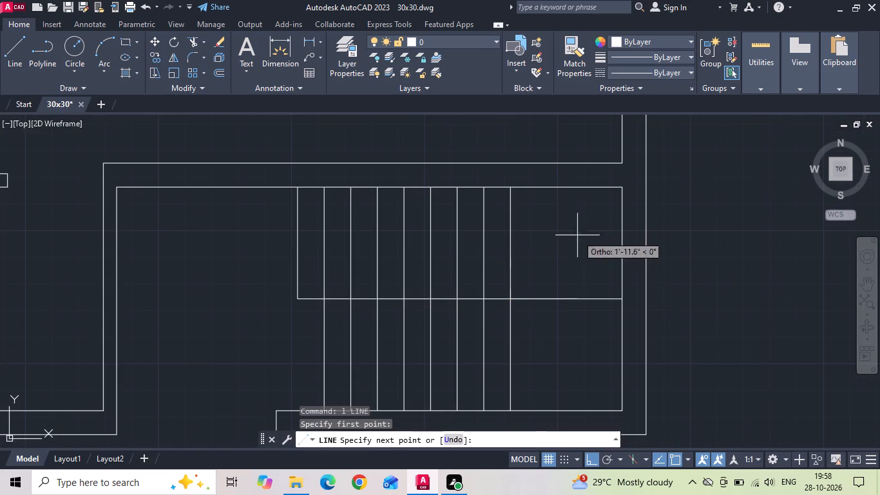
left_click(625, 183)
key("space")
key("space")
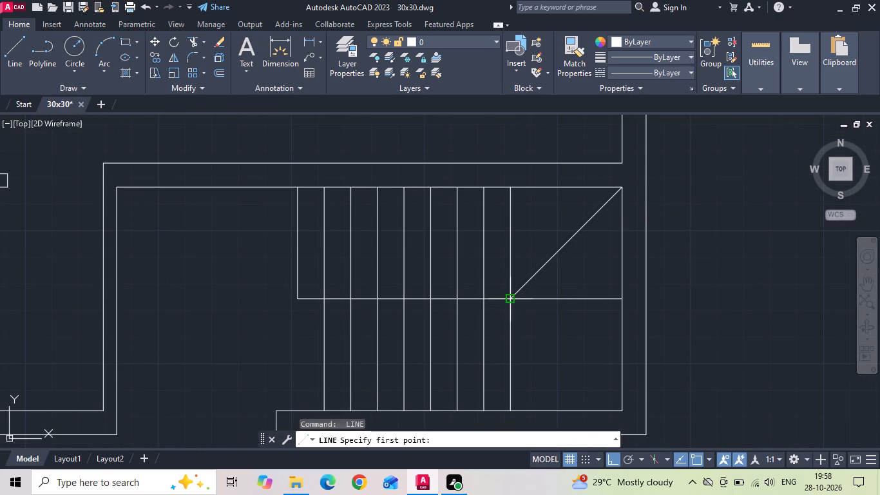
left_click_drag(513, 298, 519, 309)
left_click(621, 412)
key("Escape")
Draw a diagonal line across the bike parking entrance from the kitchen wall's outer corner to the opposite inner wall corner.
middle_click_drag(598, 300, 631, 168)
key("space")
left_click_drag(151, 300, 158, 298)
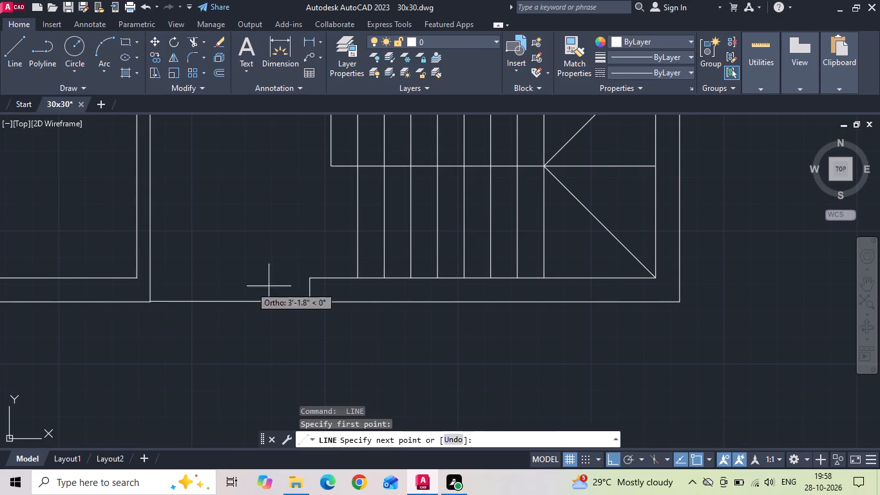
left_click(309, 277)
key("space")
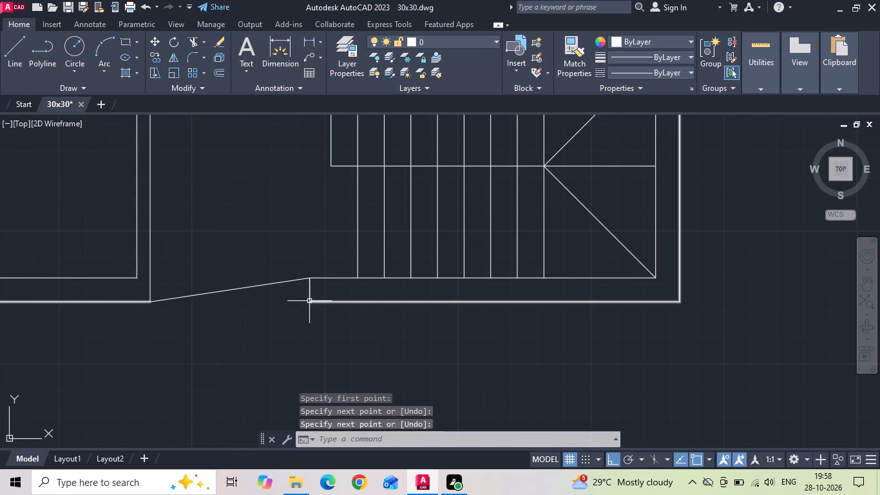
Mirror the entrance diagonal about a vertical axis through its midpoint, keeping the original line.
left_click_drag(257, 306, 253, 299)
left_click(233, 263)
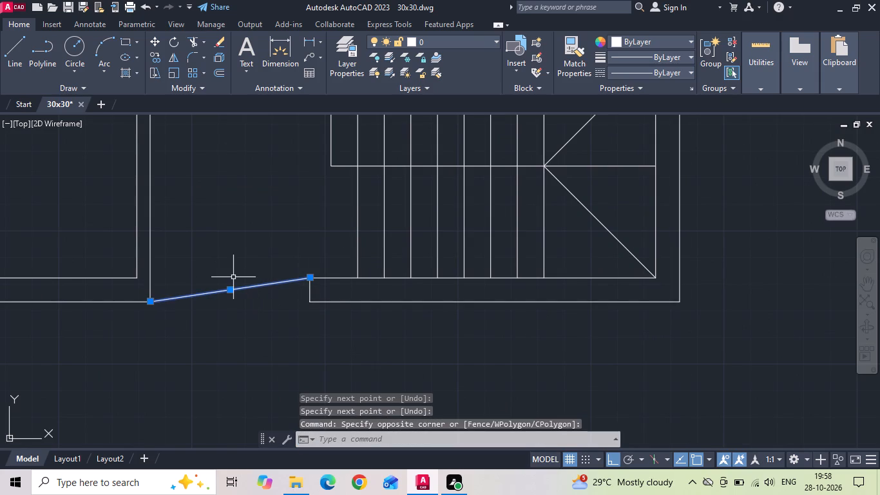
type("mi")
key("space")
left_click(232, 291)
left_click(224, 322)
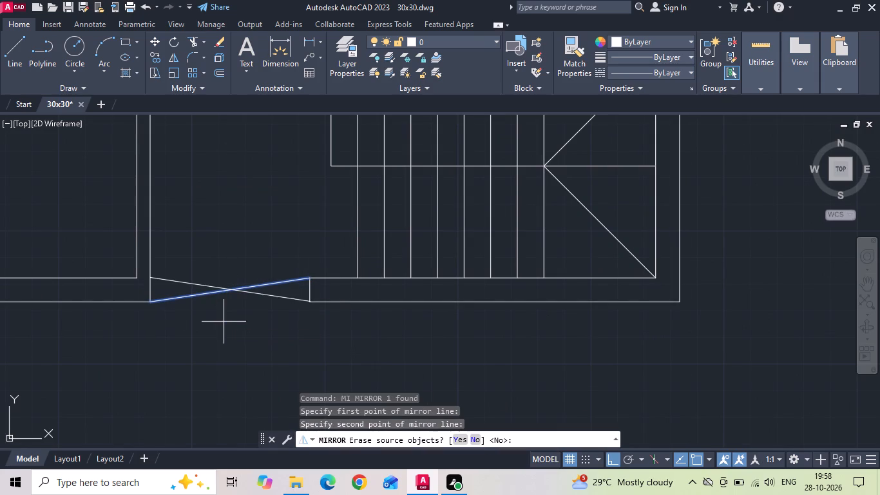
type("n")
key("space")
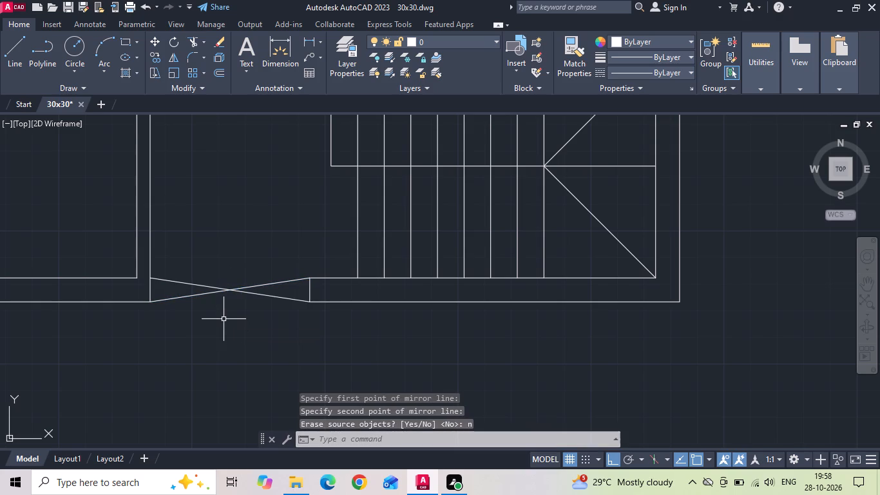
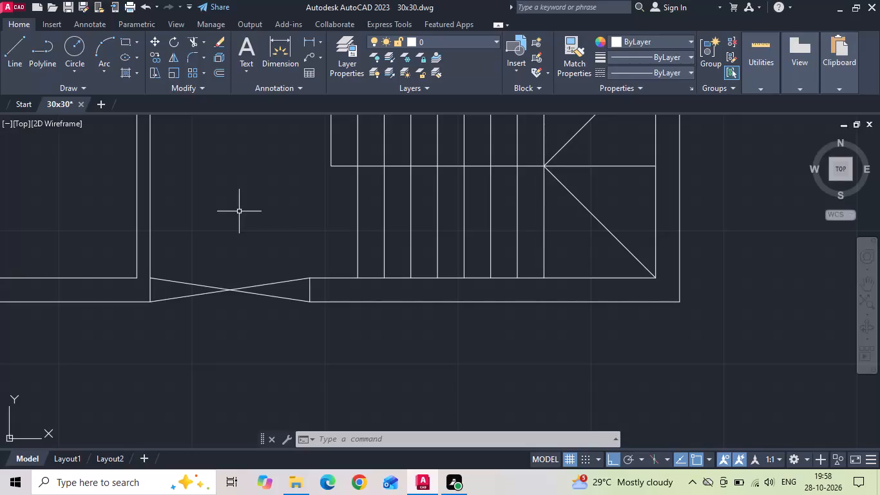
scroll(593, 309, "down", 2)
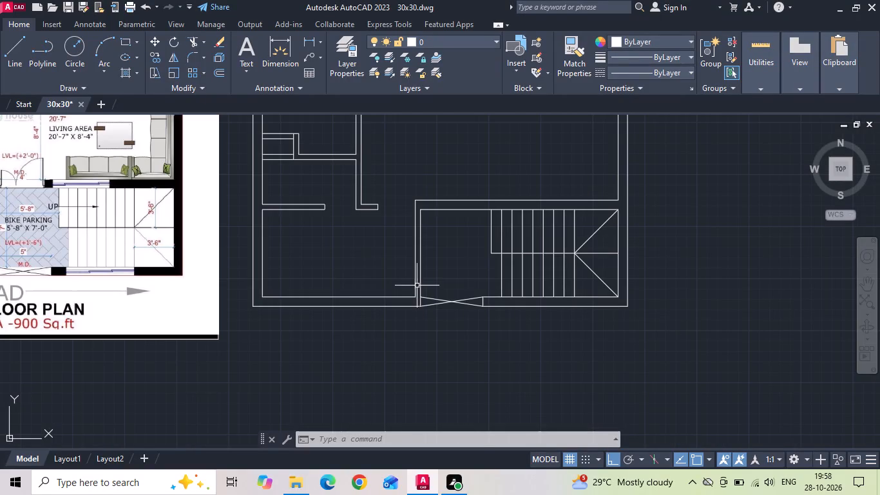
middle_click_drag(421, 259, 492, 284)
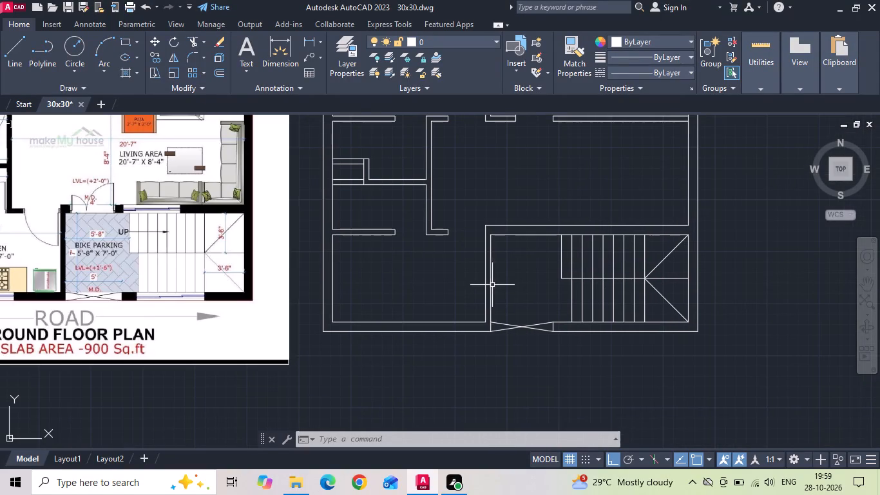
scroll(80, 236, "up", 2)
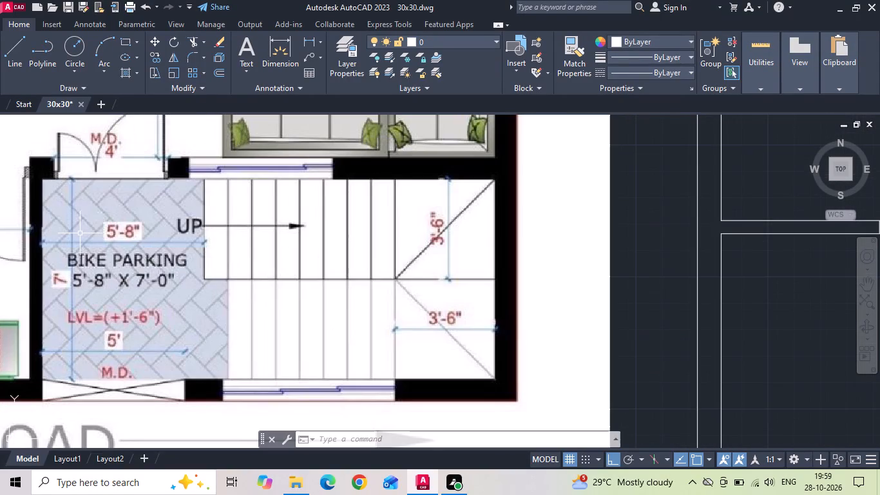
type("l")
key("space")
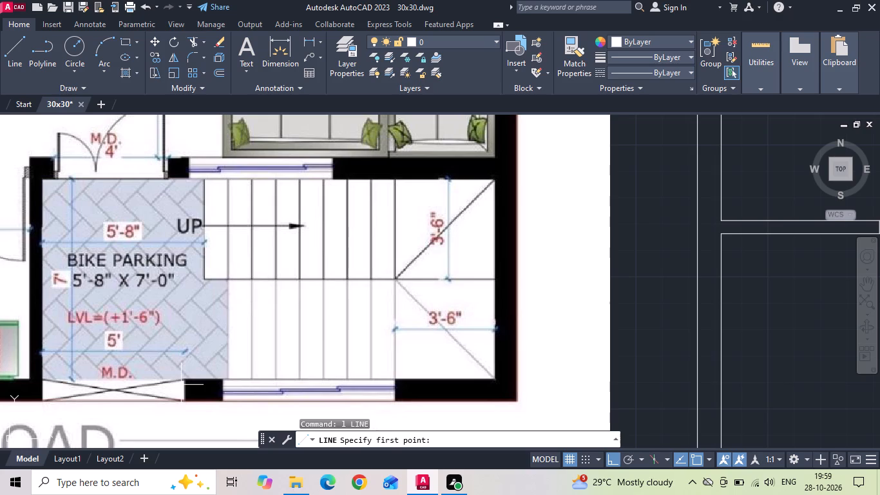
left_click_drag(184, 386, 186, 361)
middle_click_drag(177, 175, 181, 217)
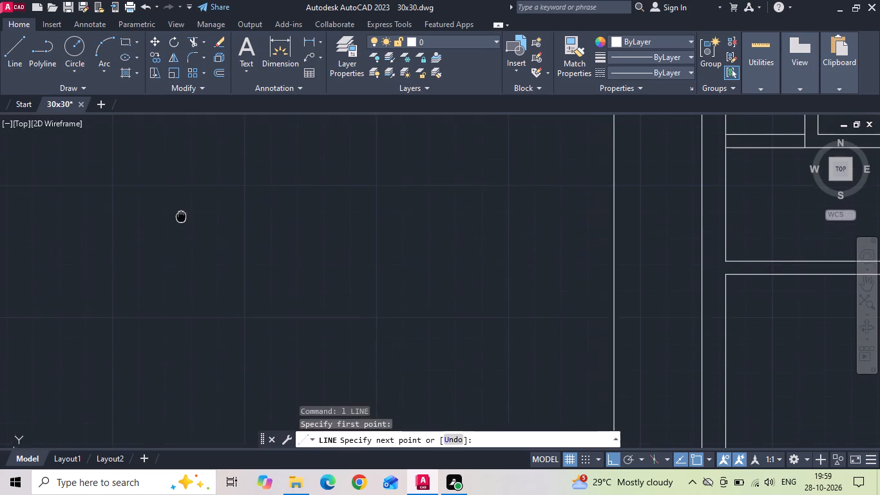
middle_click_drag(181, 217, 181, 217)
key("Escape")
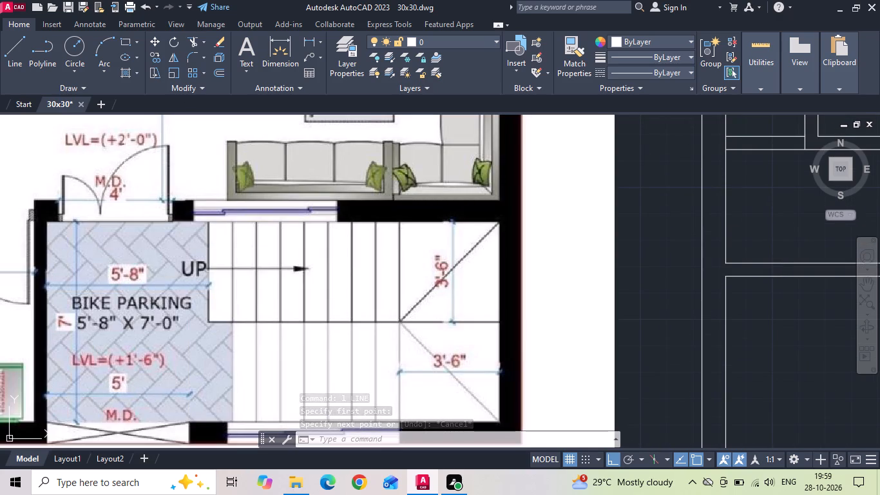
Trim the short inner wall line segment where the bedroom and living area partition meets the right outer wall.
scroll(162, 144, "down", 3)
middle_click_drag(249, 239, 293, 342)
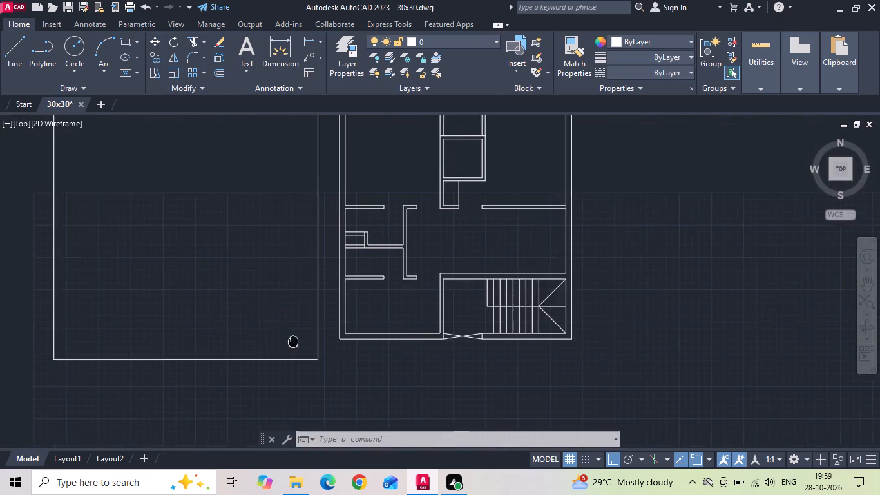
middle_click_drag(293, 342, 301, 358)
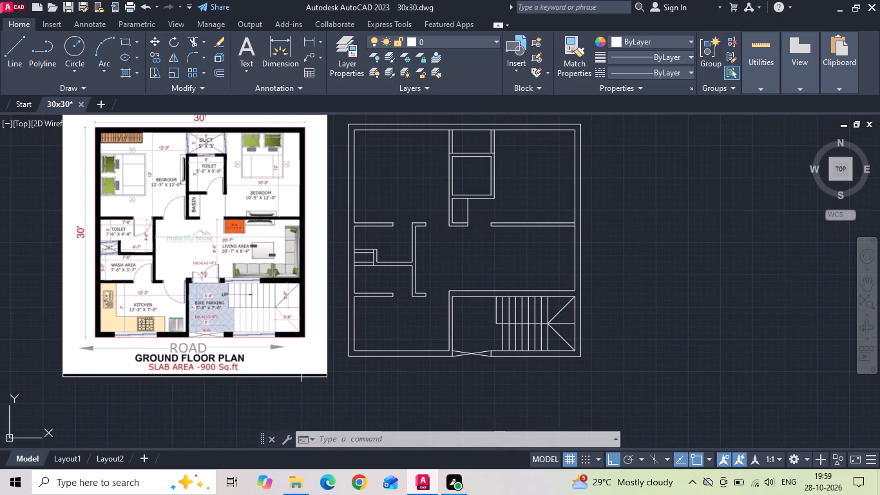
type("tr")
key("space")
key("space")
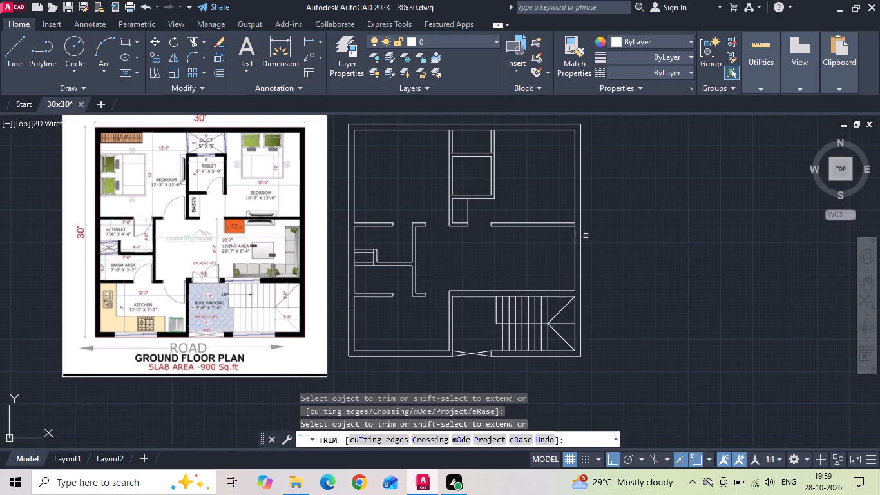
scroll(580, 230, "up", 3)
left_click(559, 210)
scroll(538, 274, "down", 2)
key("Escape")
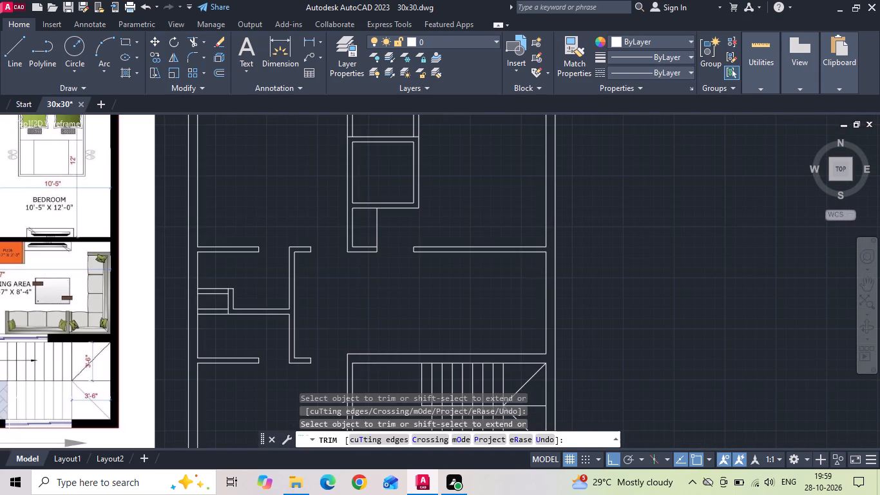
Save the drawing.
key("ctrl+s")
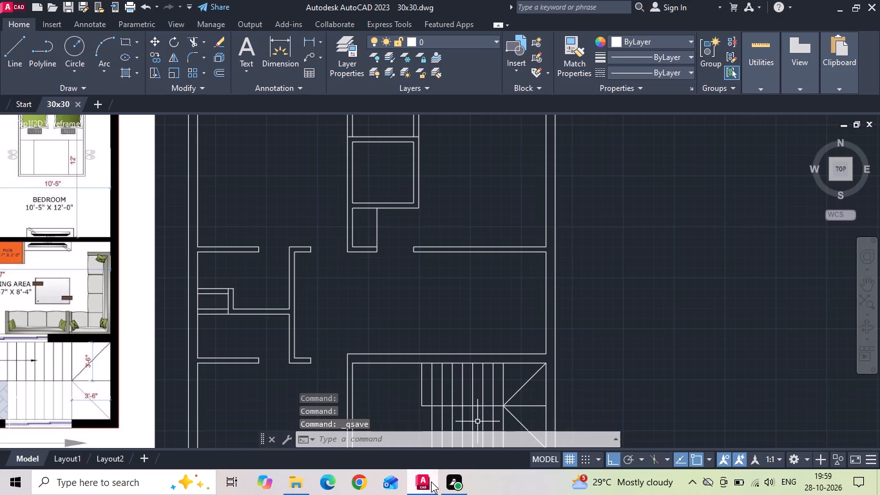
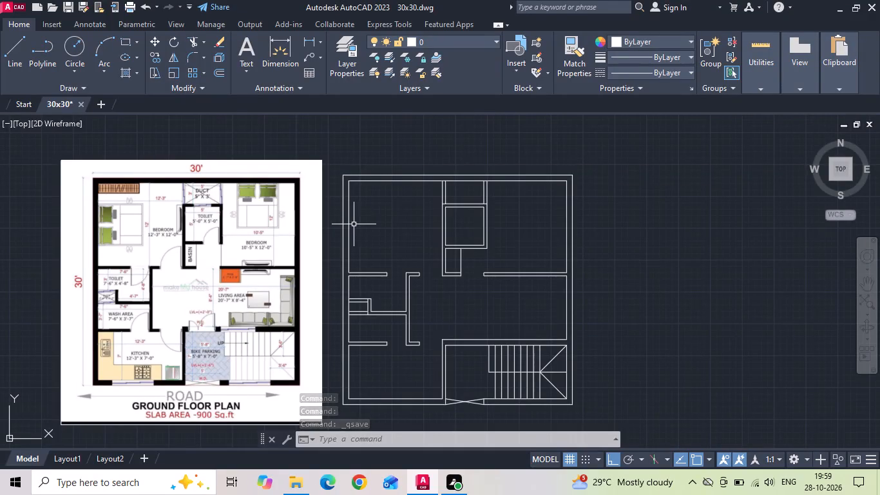
Save the drawing.
key("ctrl+s")
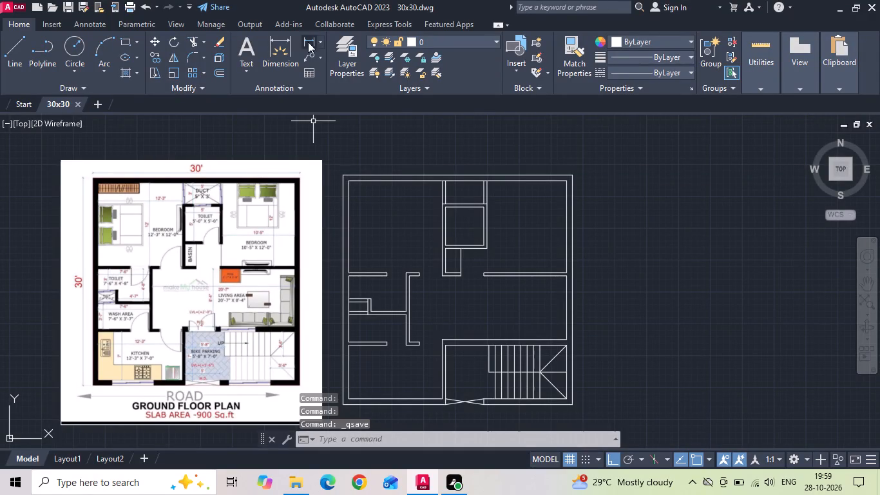
Add a linear dimension for the overall width of the plan, placed just above the top outer wall.
left_click(310, 35)
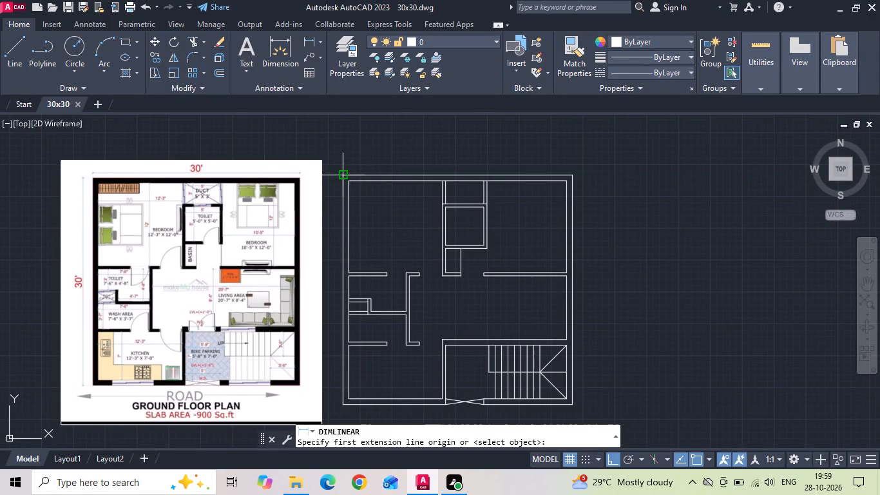
left_click_drag(345, 172, 355, 164)
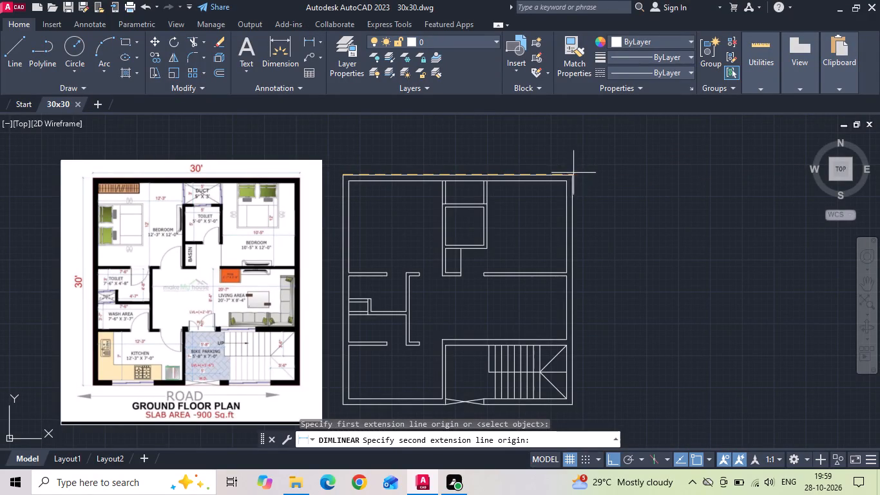
left_click(573, 173)
scroll(569, 162, "up", 2)
left_click(561, 175)
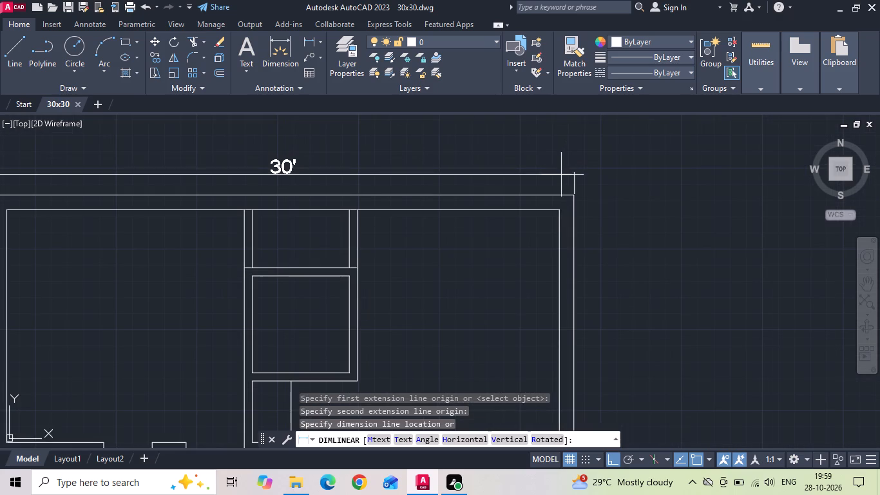
Add a linear dimension for the overall height of the plan, placed just outside the left outer wall.
left_click(313, 43)
middle_click_drag(127, 251, 327, 250)
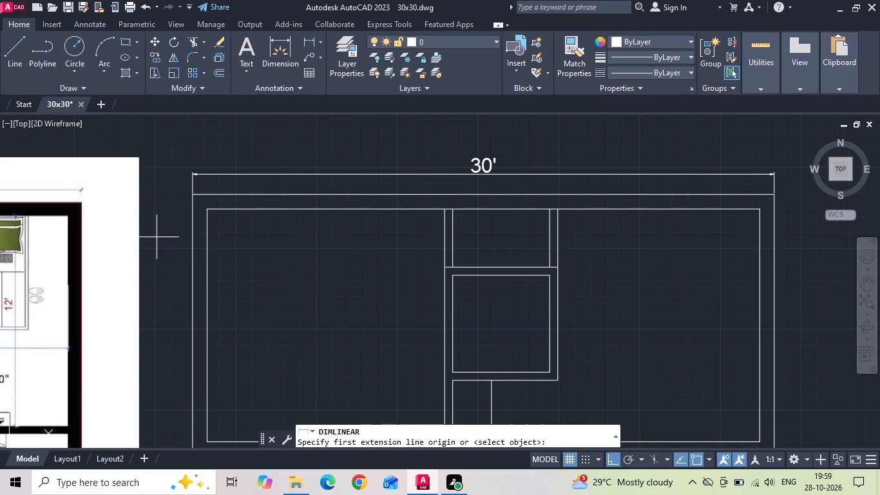
left_click(191, 191)
scroll(308, 131, "down", 2)
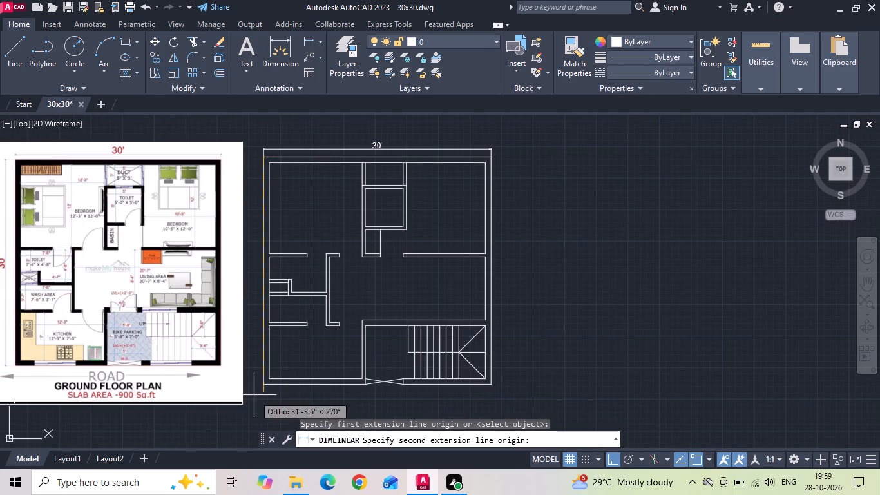
left_click(263, 384)
scroll(247, 356, "up", 1)
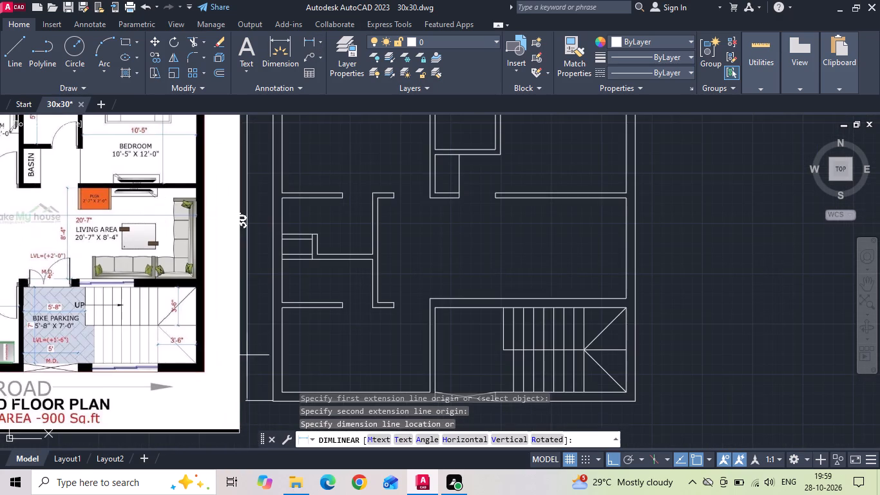
left_click(260, 302)
In the open living area, draw an L-shaped door outline with a 3' vertical line down and a 3' horizontal line to the right.
middle_click_drag(79, 313, 262, 294)
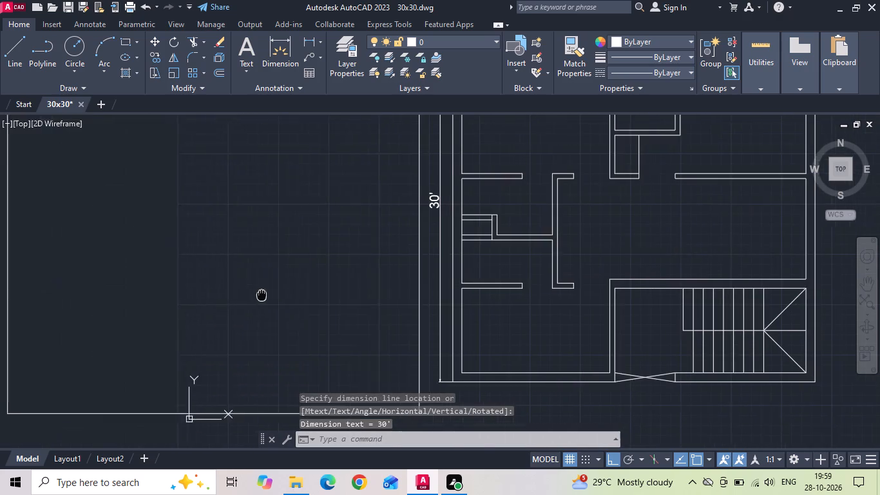
middle_click_drag(262, 294, 263, 294)
scroll(146, 286, "up", 2)
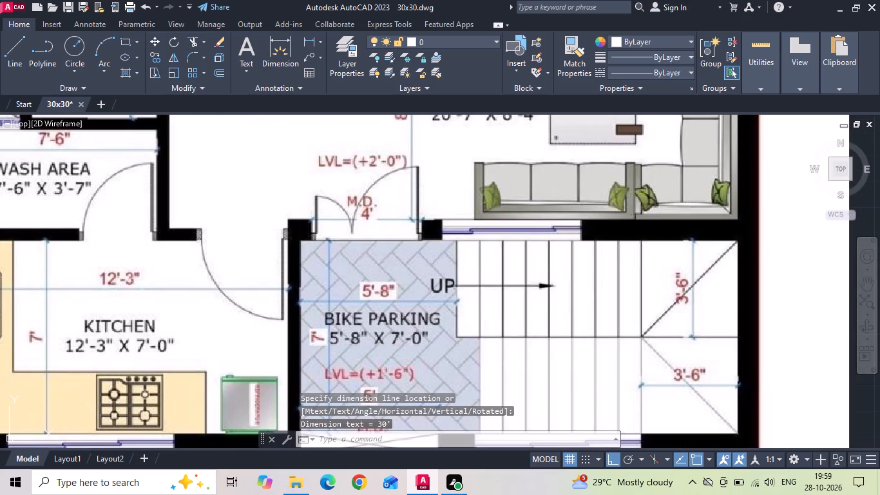
scroll(138, 276, "down", 2)
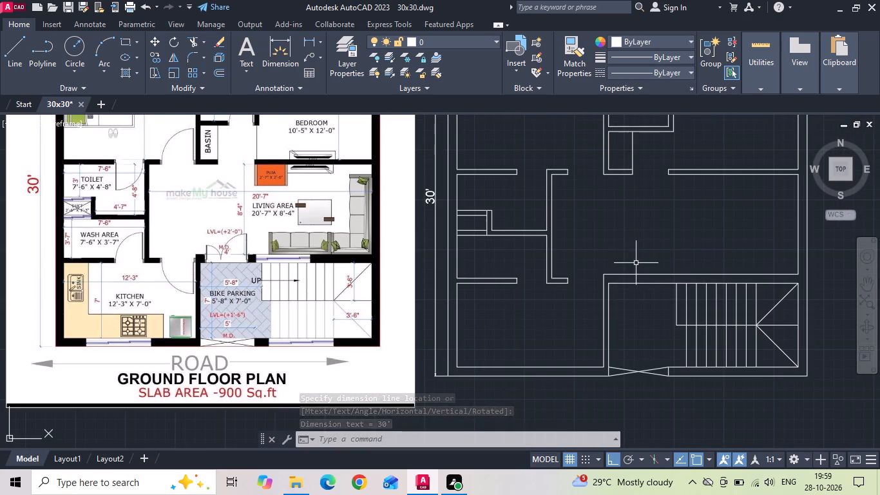
middle_click_drag(599, 234, 583, 277)
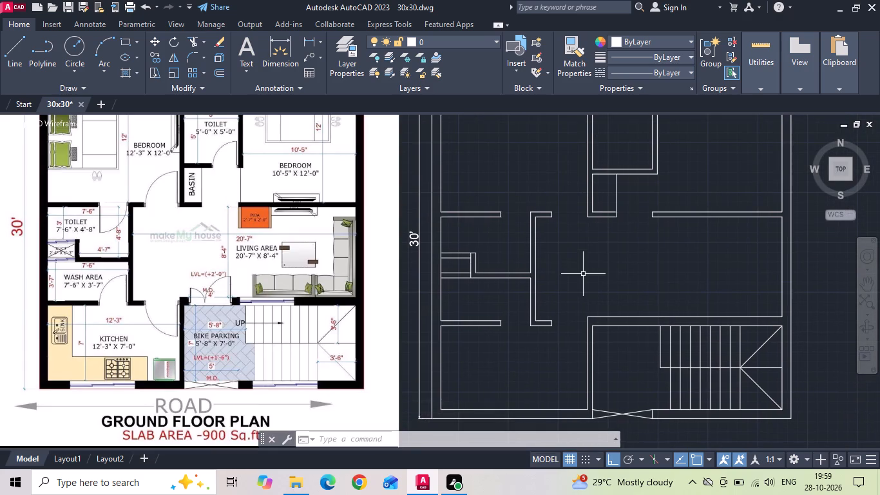
key("l")
key("space")
scroll(196, 194, "up", 2)
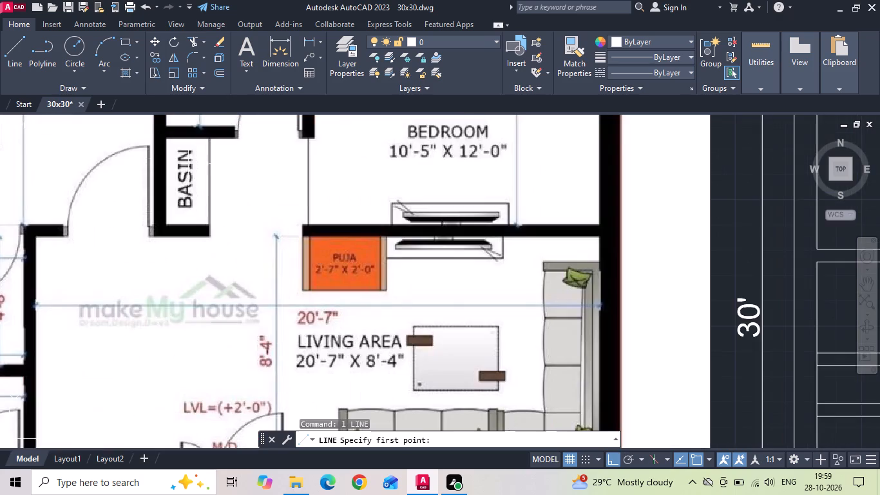
scroll(167, 153, "up", 2)
scroll(116, 214, "down", 3)
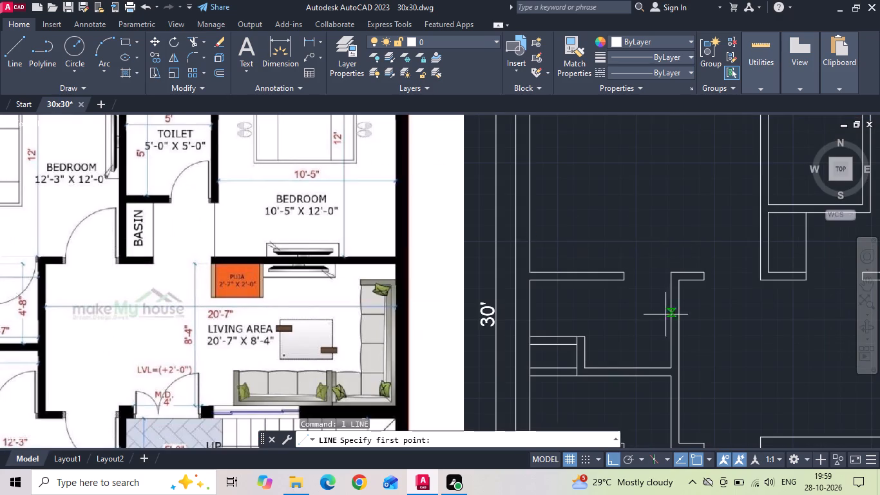
middle_click_drag(650, 306, 309, 231)
left_click_drag(396, 238, 406, 291)
scroll(406, 299, "up", 1)
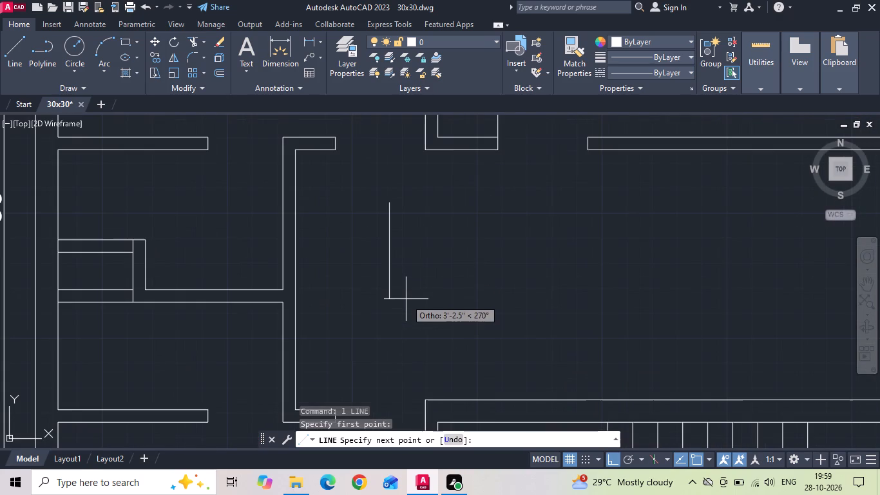
type("3'")
key("Return")
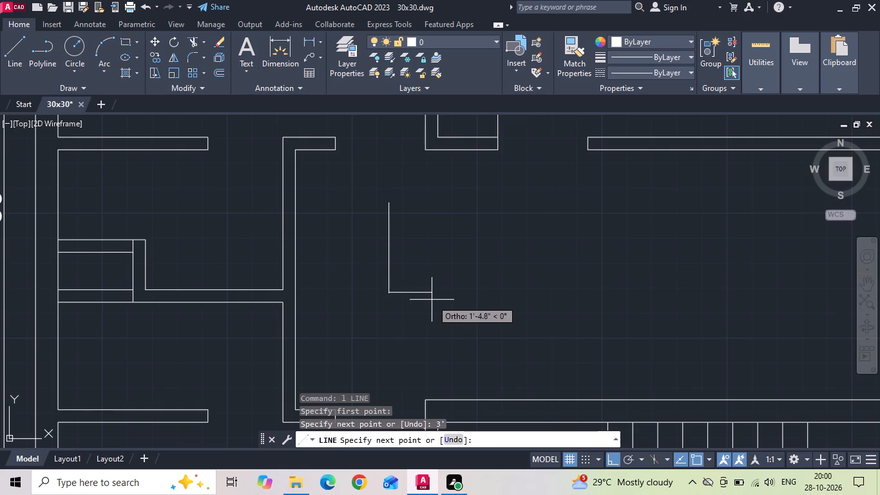
type("3'")
key("Return")
key("Escape")
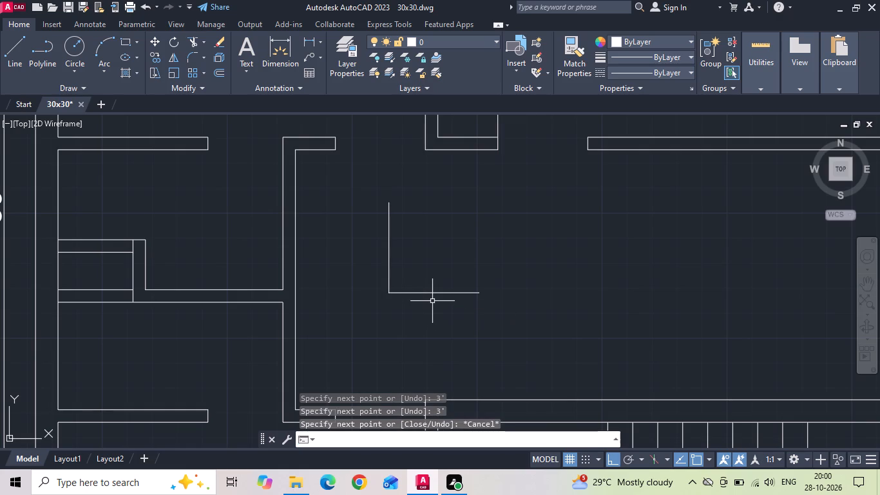
Offset the 3' vertical line 1" to the right to give the door leaf its thickness.
type("o")
key("space")
key("1")
key("space")
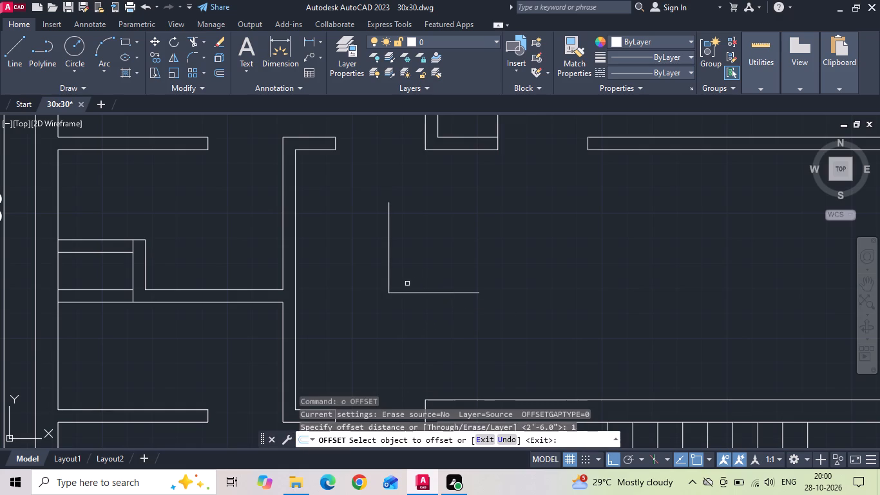
left_click_drag(390, 247, 396, 241)
left_click(440, 206)
key("Escape")
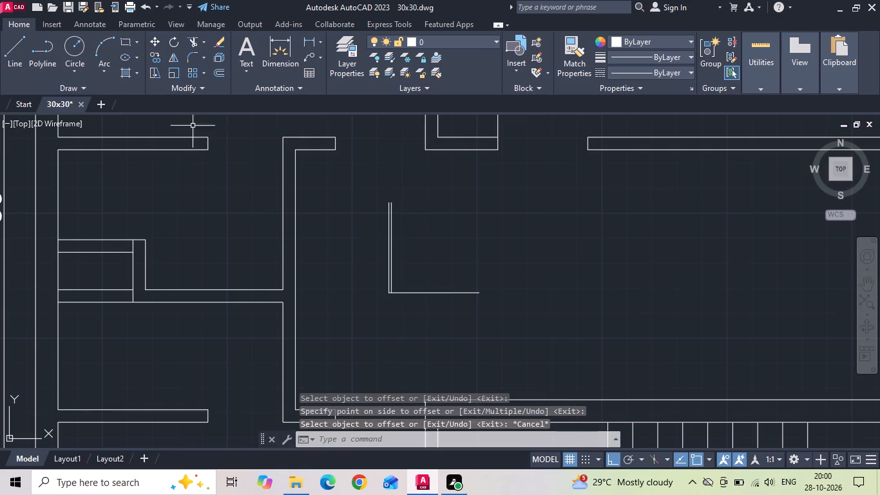
Draw the 3' door's swing with a Start, Center, End arc from the base line's free end, centred on the L's corner, to the leaf top.
left_click(112, 72)
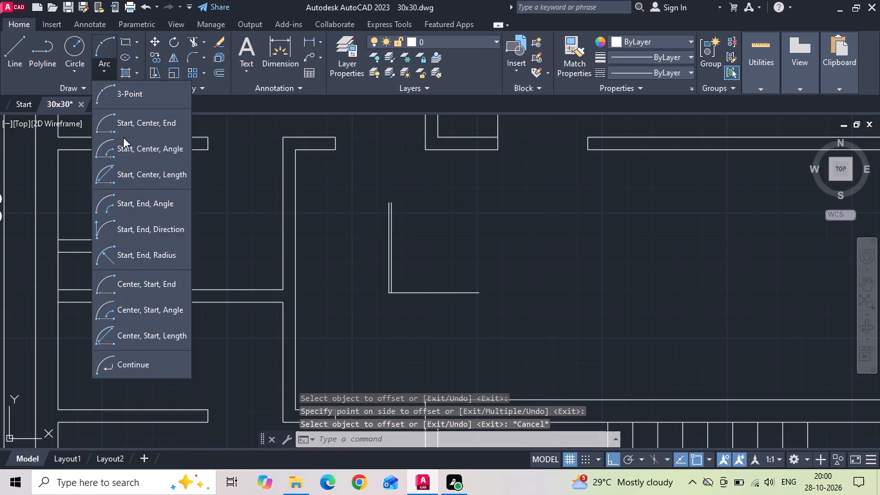
left_click(126, 121)
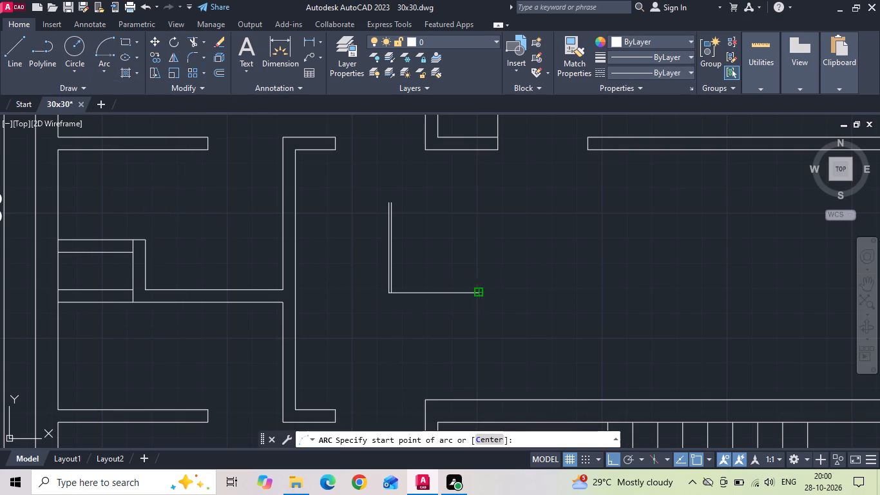
left_click(482, 293)
scroll(393, 296, "up", 3)
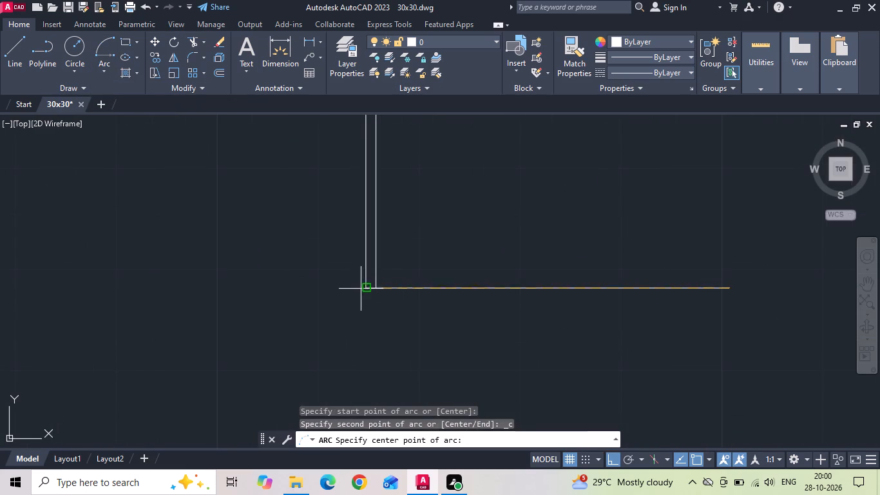
left_click(363, 289)
scroll(360, 295, "down", 3)
left_click(349, 224)
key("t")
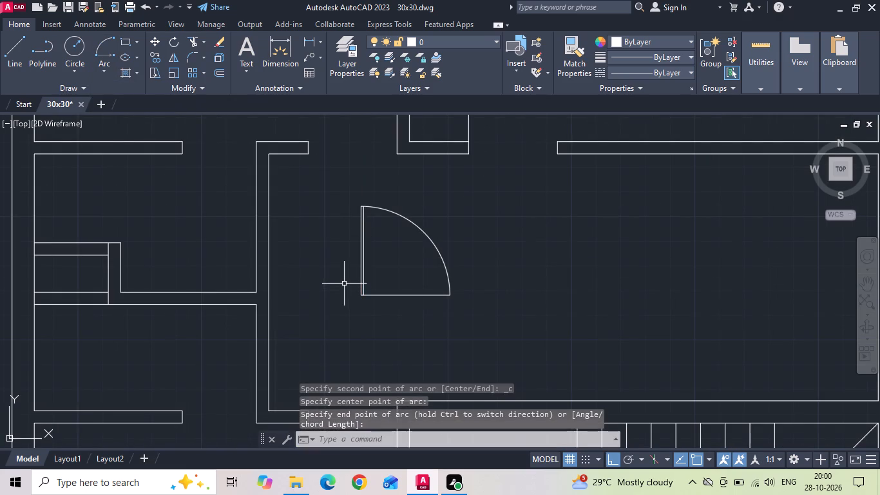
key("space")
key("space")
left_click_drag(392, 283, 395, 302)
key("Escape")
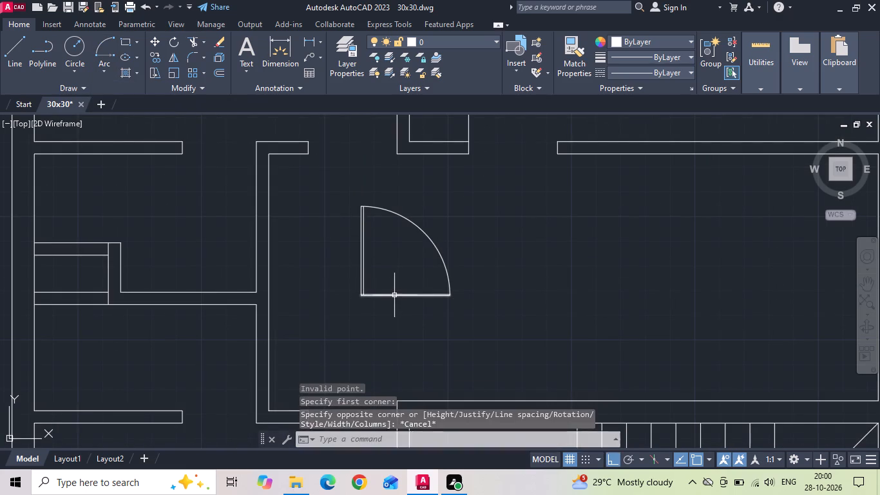
Trim away the 3' door's horizontal base line between the leaf and the arc.
type("tr")
key("space")
left_click_drag(396, 310, 395, 276)
key("Escape")
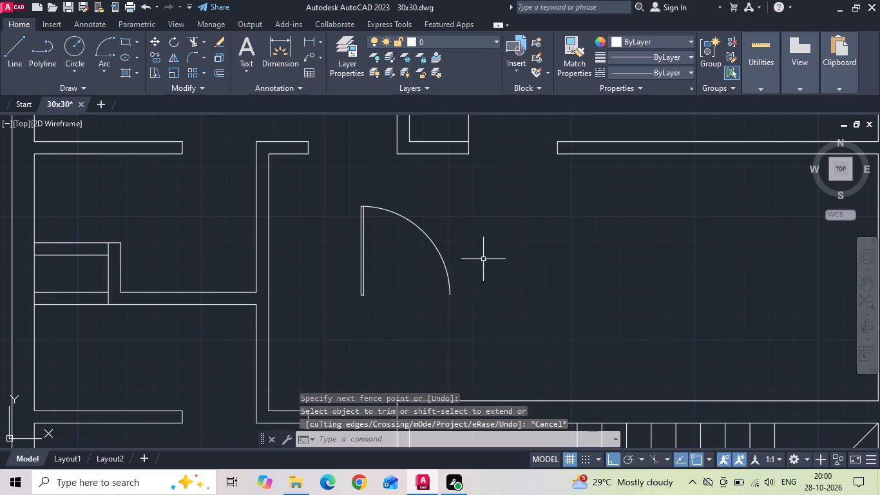
Draw a second L-shaped door outline beside the first, with a 2'6" vertical line down and a 2'6" horizontal line to the right.
type("l")
key("space")
left_click_drag(484, 233, 486, 300)
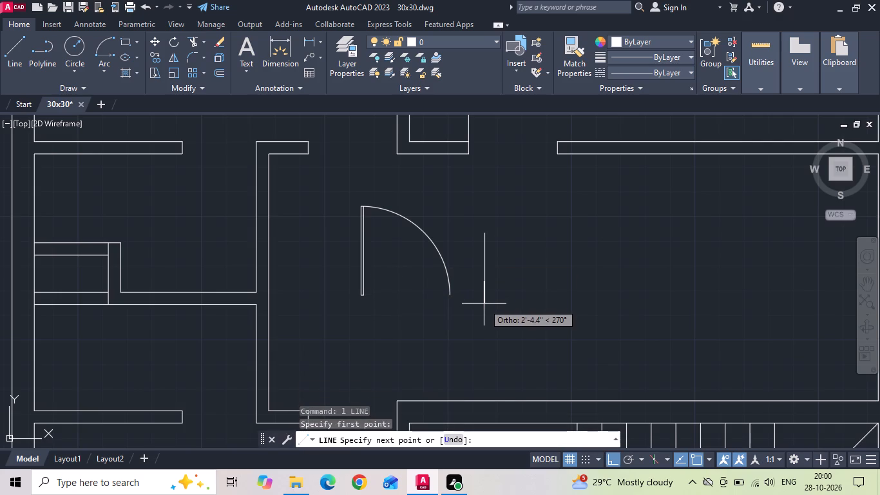
type("2'6")
key("Return")
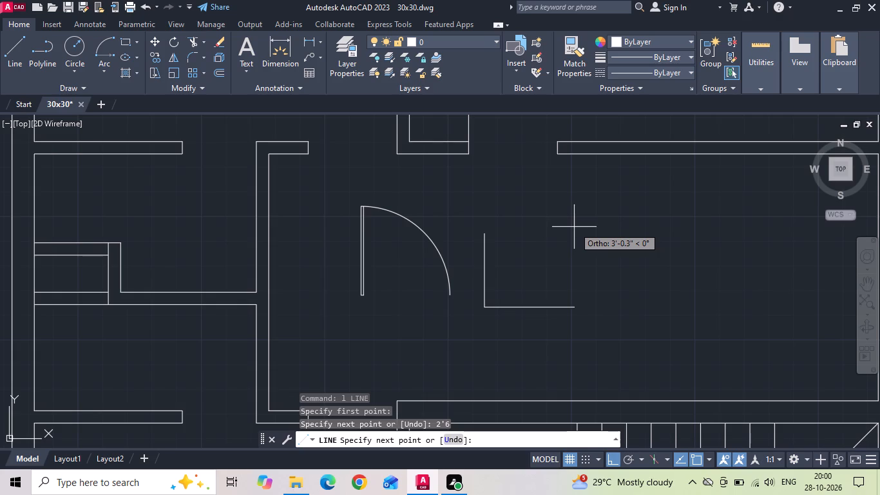
type("2'6")
key("Return")
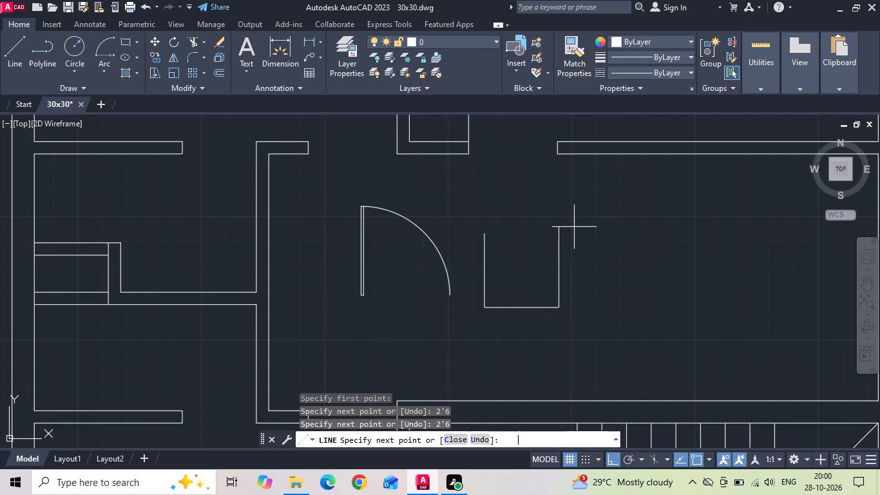
key("Escape")
Offset the 2'6" vertical line 1" to the right to form the second door's leaf.
type("o 1")
key("space")
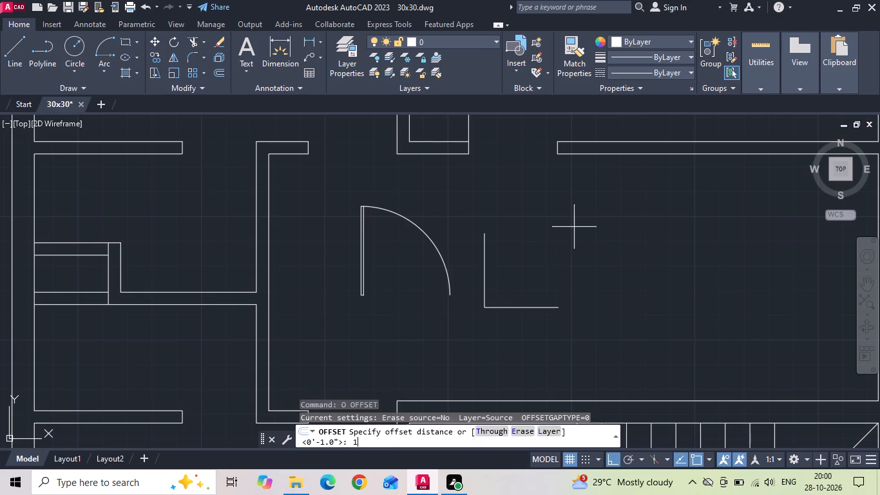
left_click_drag(484, 289, 528, 272)
left_click(544, 265)
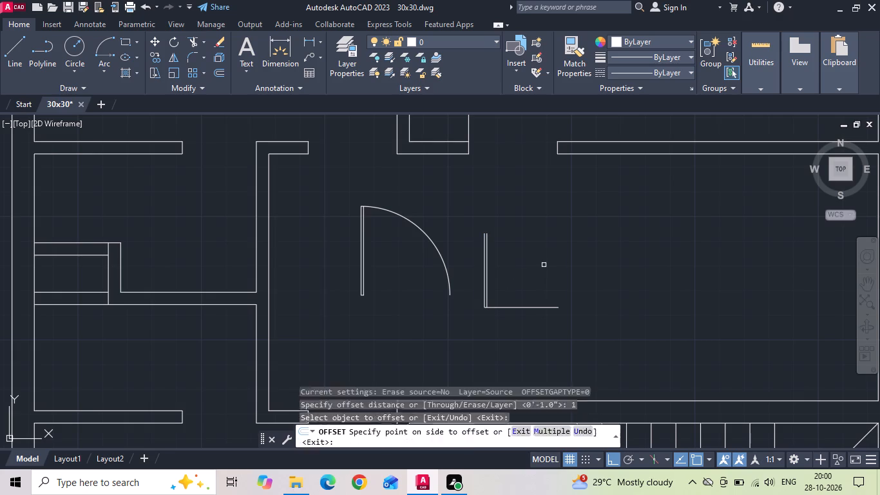
key("Escape")
Draw the 2'6" door's swing arc from the base line's free end, centred on the L's corner, to the top of the leaf.
left_click(108, 50)
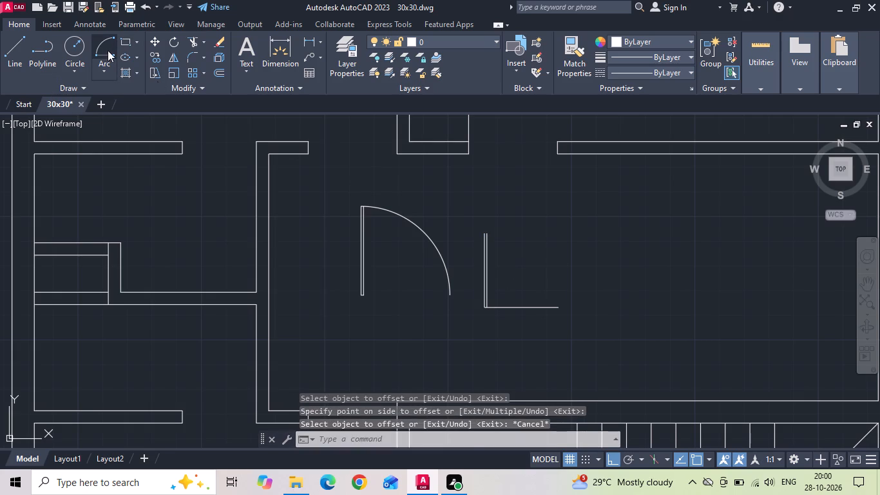
left_click(562, 307)
scroll(458, 307, "up", 2)
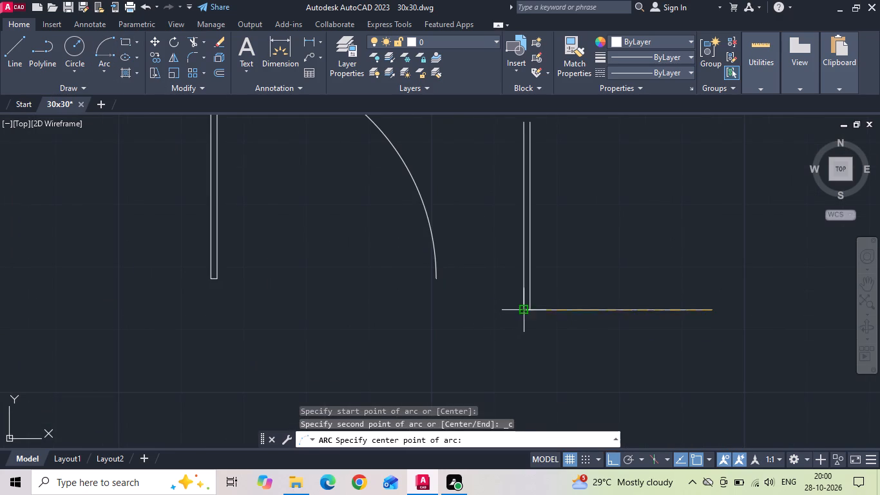
left_click(522, 311)
scroll(455, 311, "down", 2)
left_click(467, 235)
Trim away the 2'6" door's horizontal base line between the leaf and the arc.
key("t")
key("r")
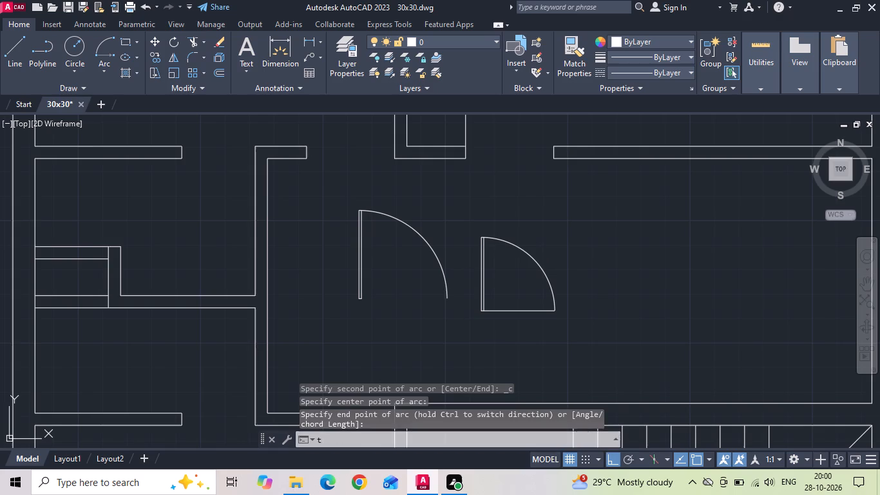
key("space")
left_click_drag(530, 296, 529, 327)
key("Escape")
Copy the complete 2'6" door symbol to the open space on its right in the living area.
left_click(562, 322)
left_click(473, 227)
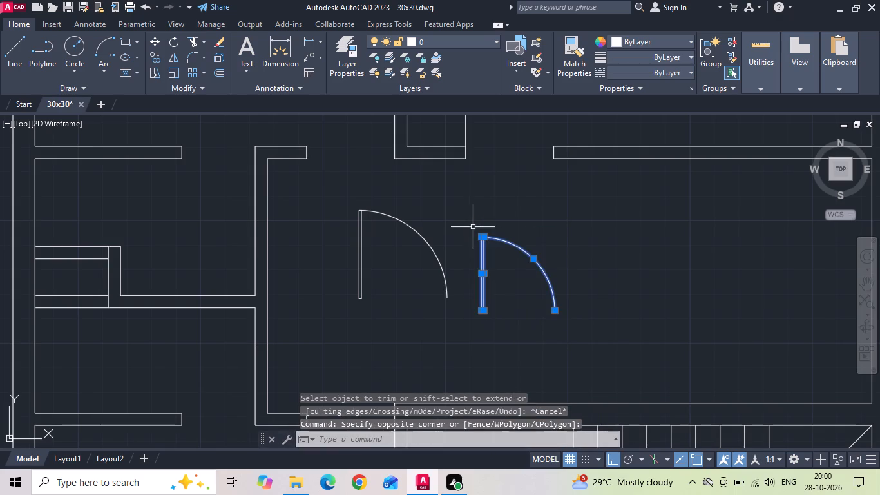
right_click(473, 226)
left_click(499, 269)
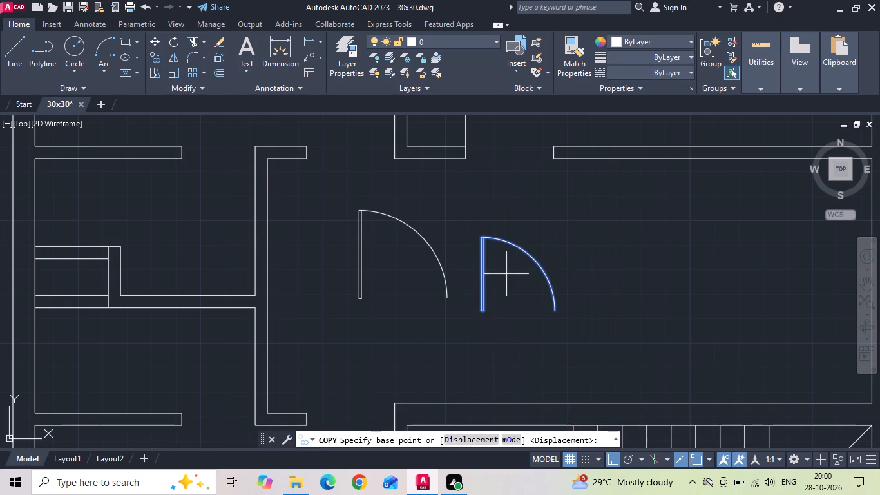
left_click_drag(532, 294, 542, 297)
left_click(670, 318)
key("Escape")
middle_click_drag(698, 292, 553, 279)
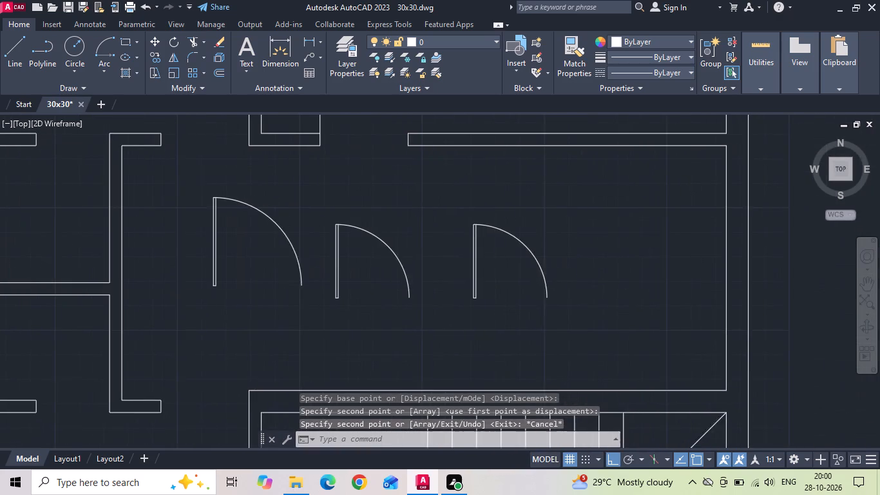
Draw an L of two lines from the copied door arc's lower end: 1'6" to the right, then 1'6" up.
scroll(551, 280, "up", 1)
type("l")
key("space")
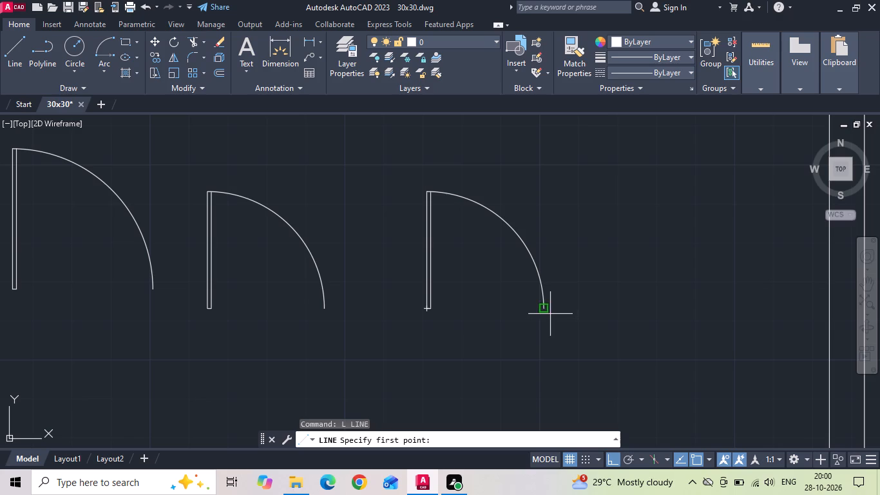
left_click_drag(547, 307, 577, 318)
key("1")
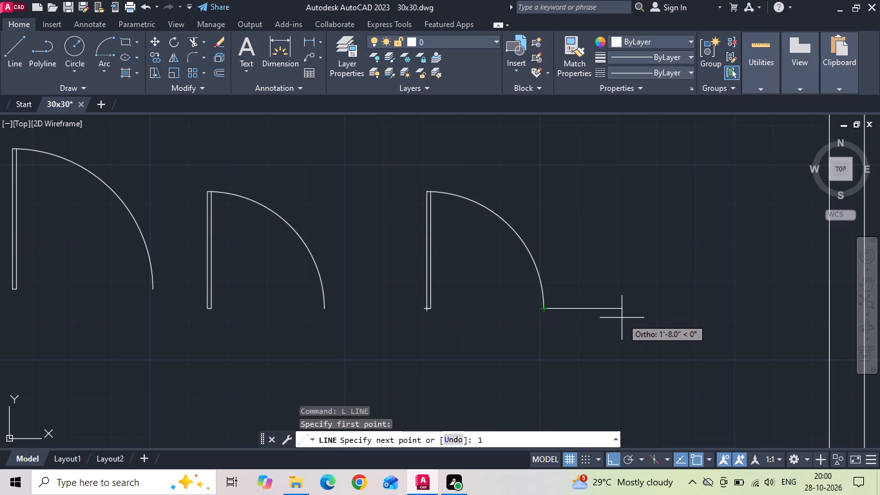
key("apostrophe")
type("6")
key("space")
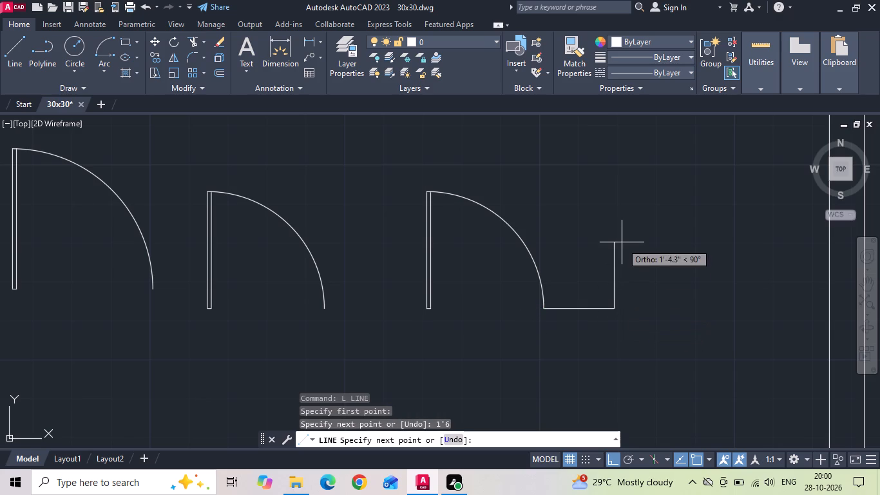
type("1'")
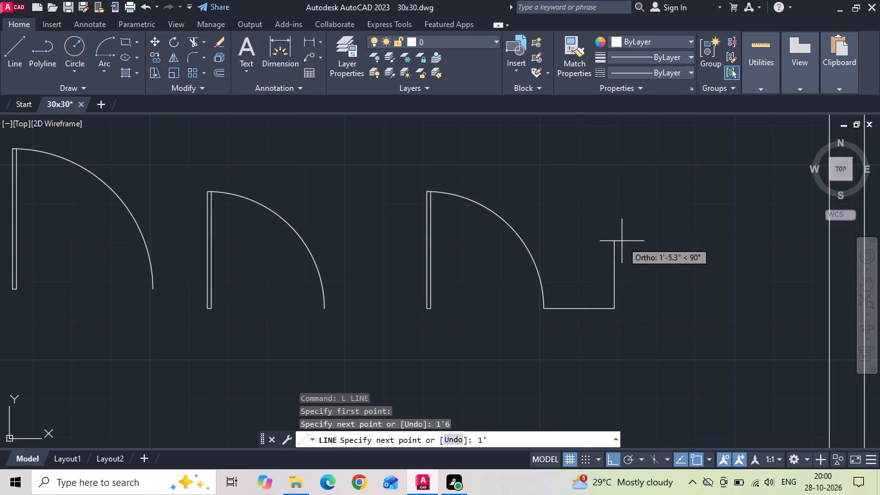
type("6")
key("space")
key("Escape")
Copy the 1'6" vertical line 1" to the left to form the small door's leaf.
left_click_drag(643, 287, 623, 277)
left_click(597, 258)
right_click(597, 258)
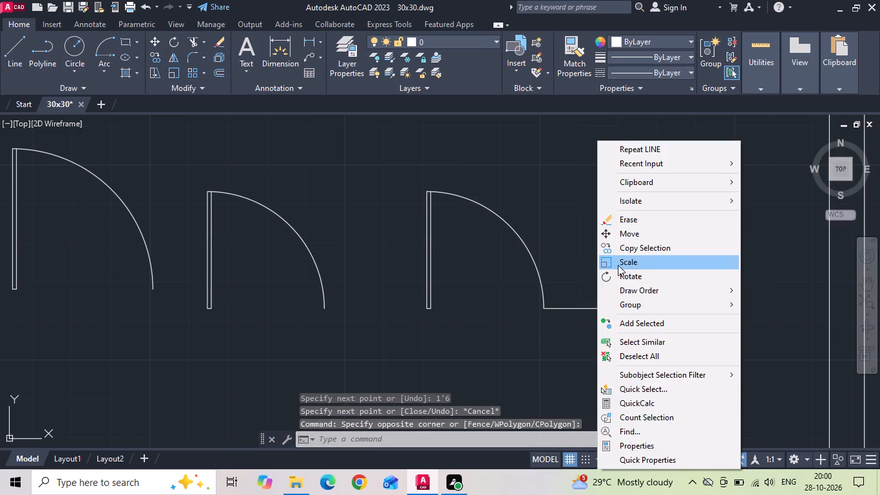
left_click(631, 245)
left_click_drag(732, 249, 722, 249)
type("1")
key("space")
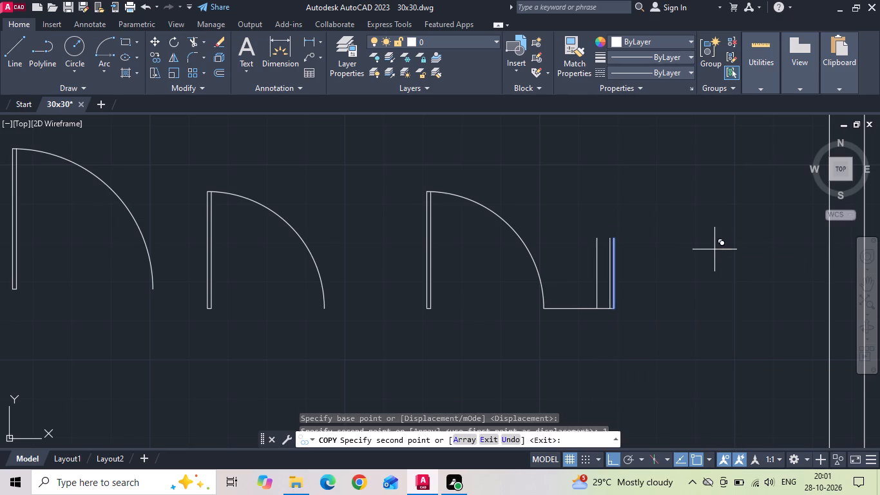
key("Escape")
Draw the 1'6" door's swing arc from the top of its outer leaf line, centred on the L's corner, to the base line's far end.
left_click(111, 42)
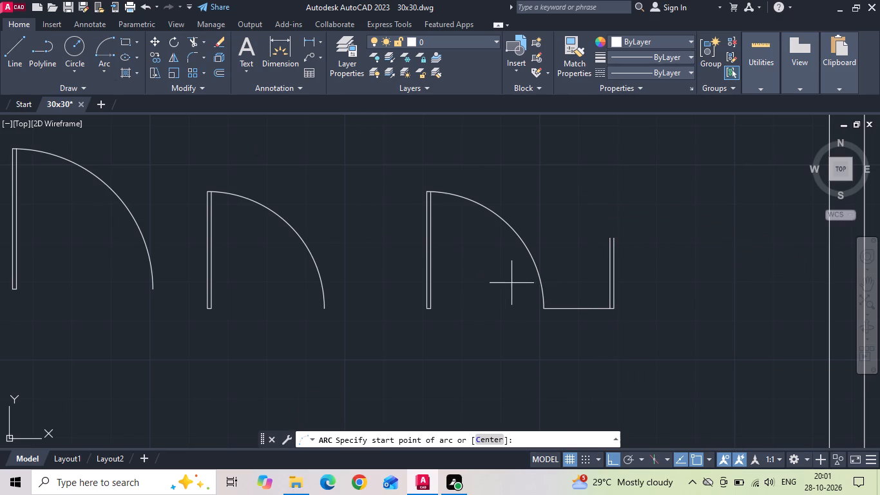
scroll(581, 345, "up", 1)
left_click(633, 180)
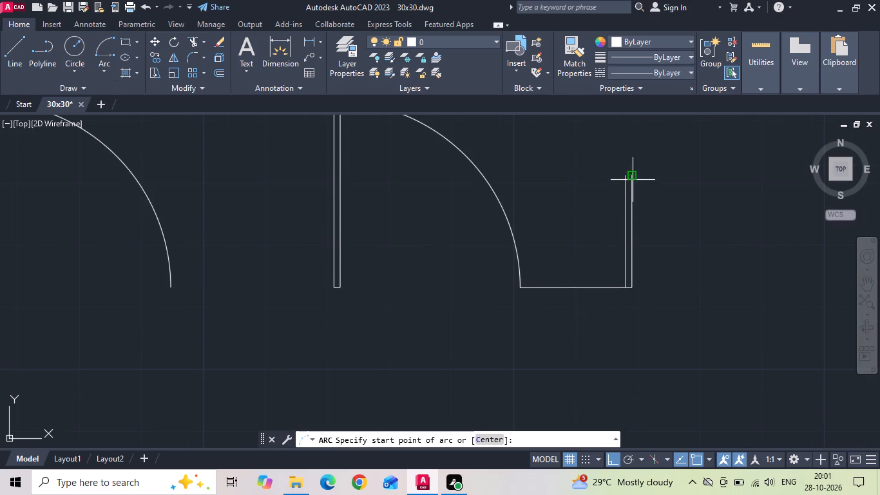
left_click(636, 282)
left_click(539, 309)
Trim away the 1'6" door's horizontal base line between the arc's end and the leaf.
scroll(602, 302, "down", 3)
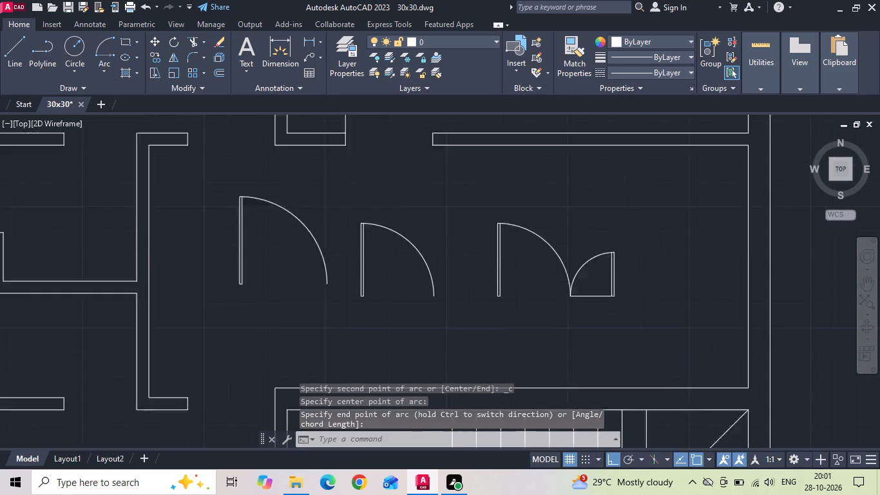
scroll(604, 302, "down", 1)
scroll(604, 302, "up", 2)
left_click(601, 319)
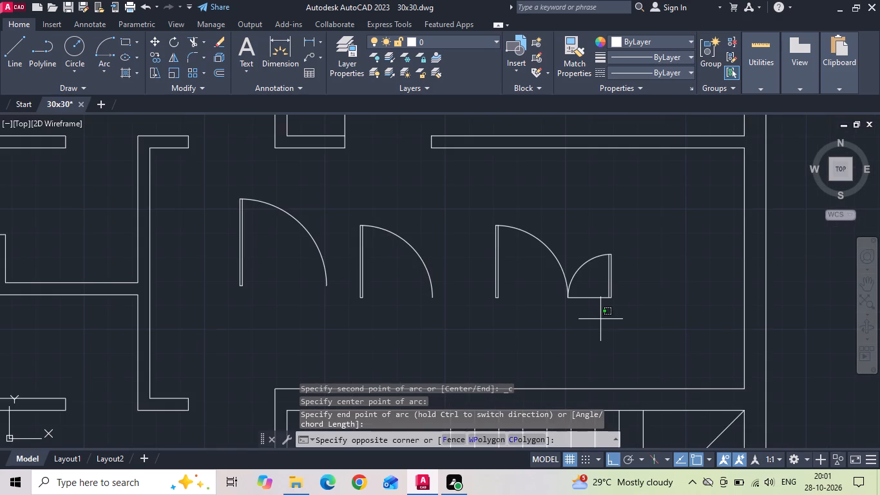
type("tr")
key("space")
left_click_drag(598, 315, 598, 281)
key("Escape")
Mirror the whole unequal double-door symbol about a vertical line, erasing the source objects, so the smaller leaf is on the left.
left_click_drag(628, 200, 620, 264)
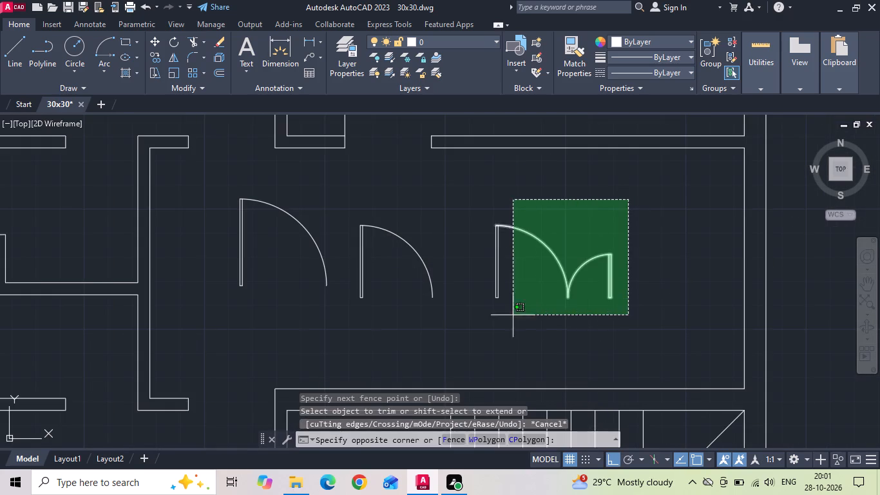
left_click(480, 322)
type("mi")
key("space")
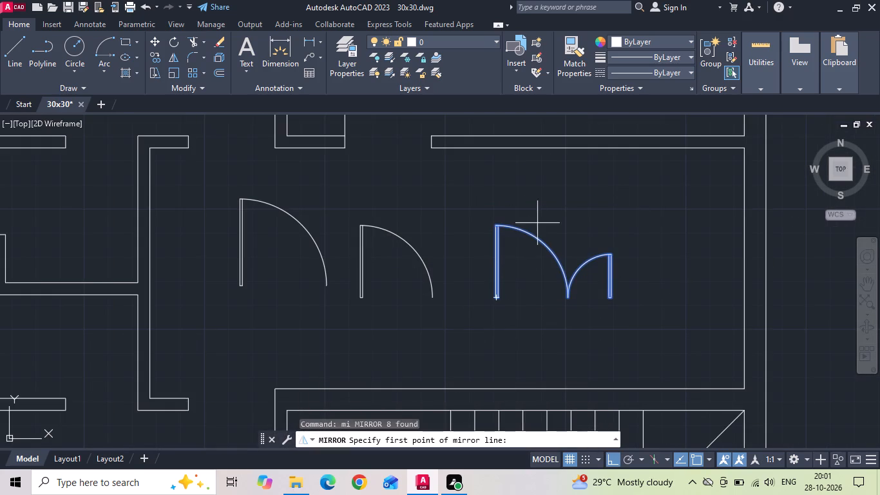
left_click_drag(538, 222, 539, 239)
left_click(530, 341)
key("y")
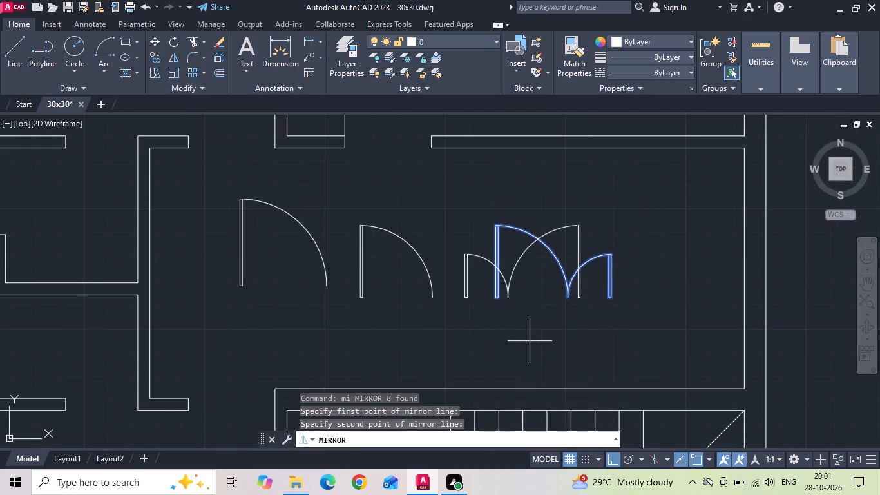
key("space")
Define the largest single door as block 1, based at the leaf's lower-left corner, and back out of the block editor.
middle_click_drag(421, 260, 501, 242)
scroll(557, 213, "down", 1)
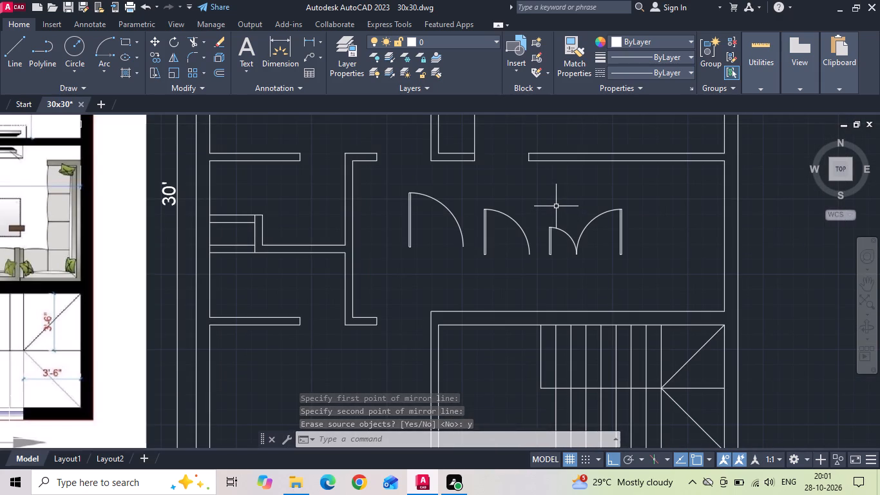
key("b")
key("space")
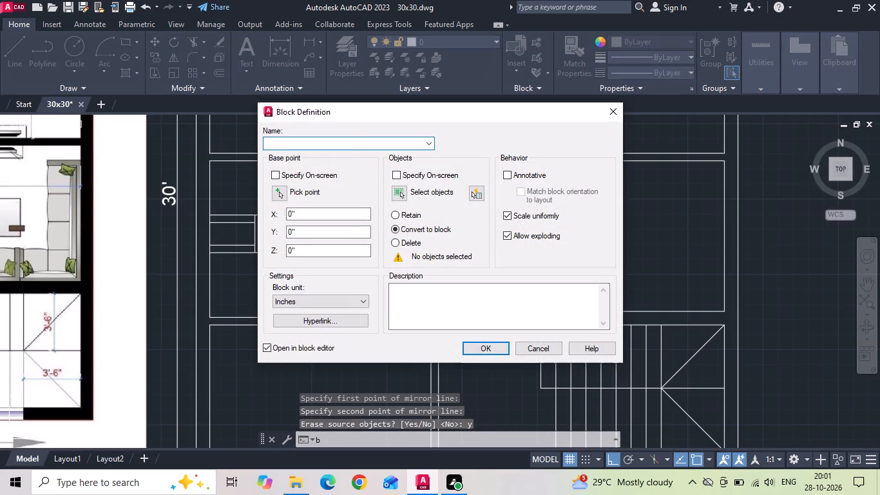
key("1")
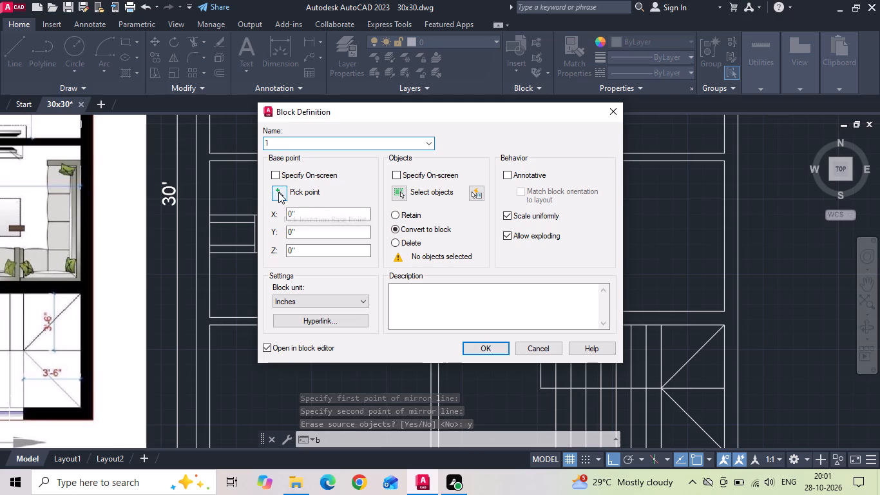
left_click(279, 192)
scroll(394, 249, "up", 3)
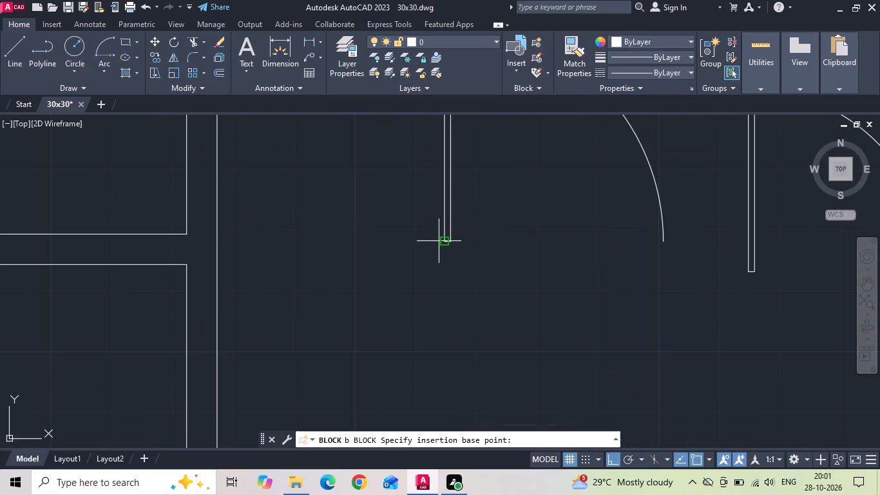
left_click(443, 242)
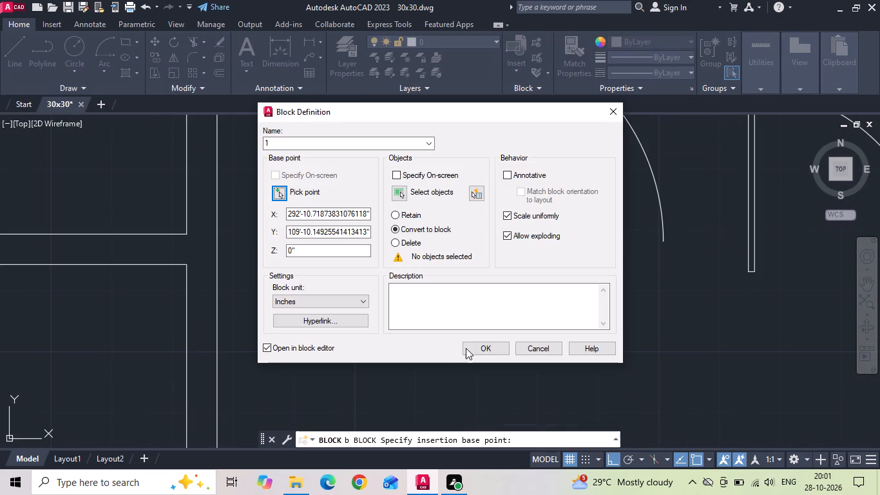
left_click(397, 194)
scroll(392, 280, "down", 1)
left_click_drag(394, 296, 461, 255)
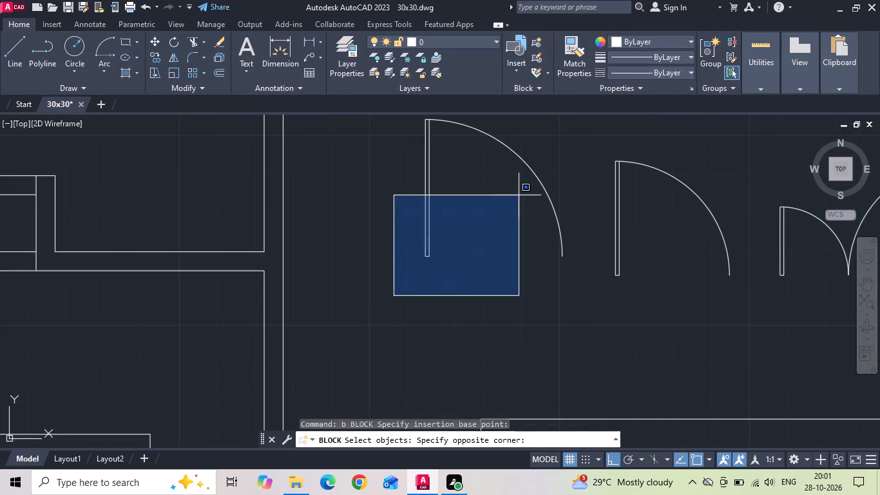
middle_click_drag(548, 147, 525, 213)
left_click(551, 150)
key("space")
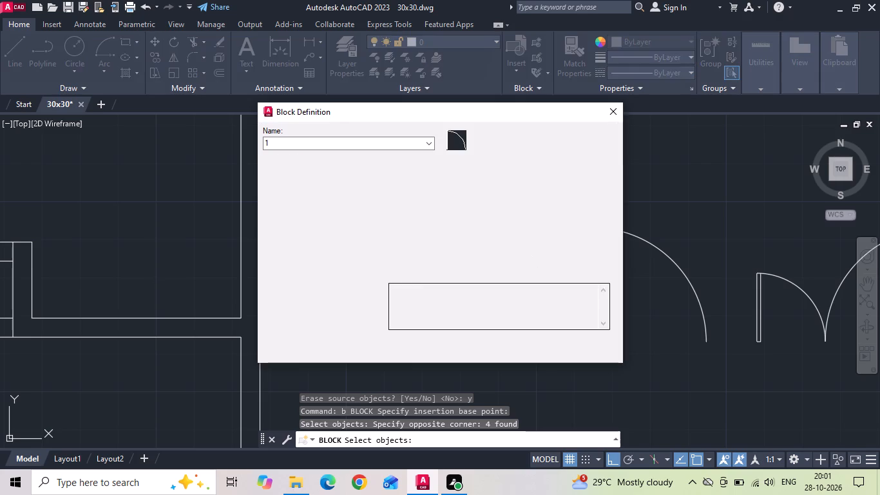
left_click(486, 347)
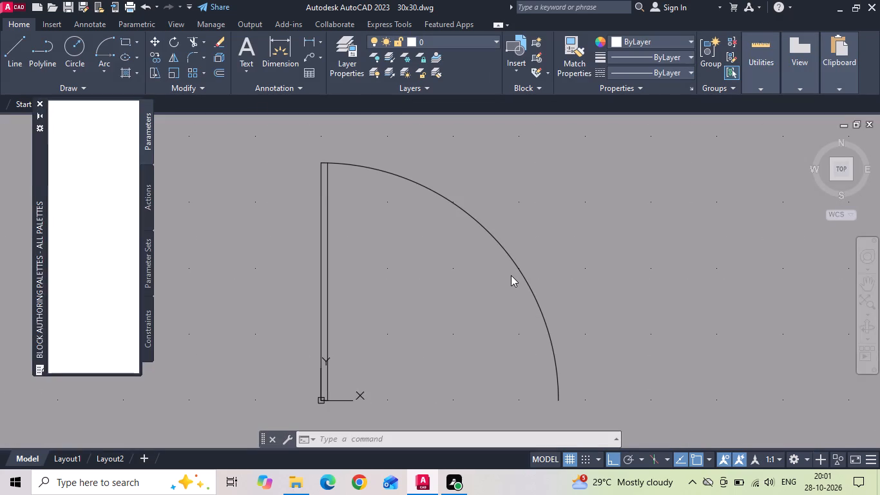
key("ctrl+z")
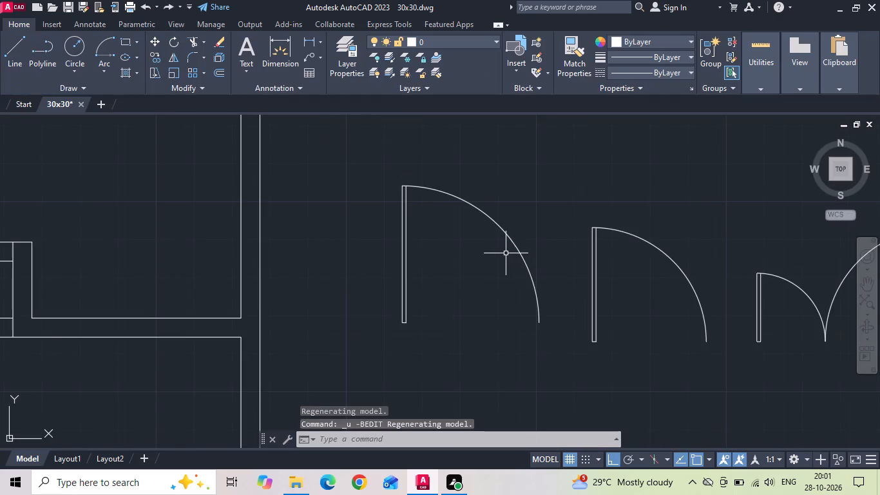
Define the 2'6" single door as block 2, based at the leaf's lower-left corner, and back out of the block editor.
scroll(510, 253, "down", 1)
middle_click_drag(528, 244, 370, 242)
key("b")
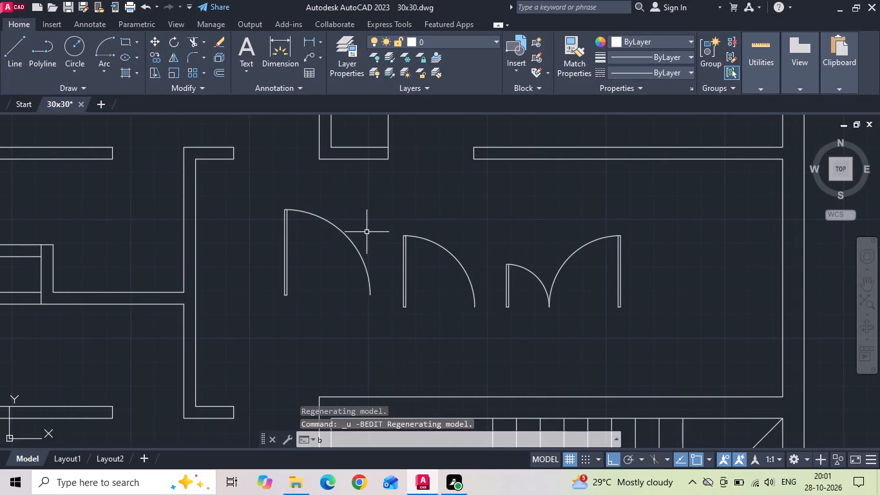
key("space")
left_click(279, 185)
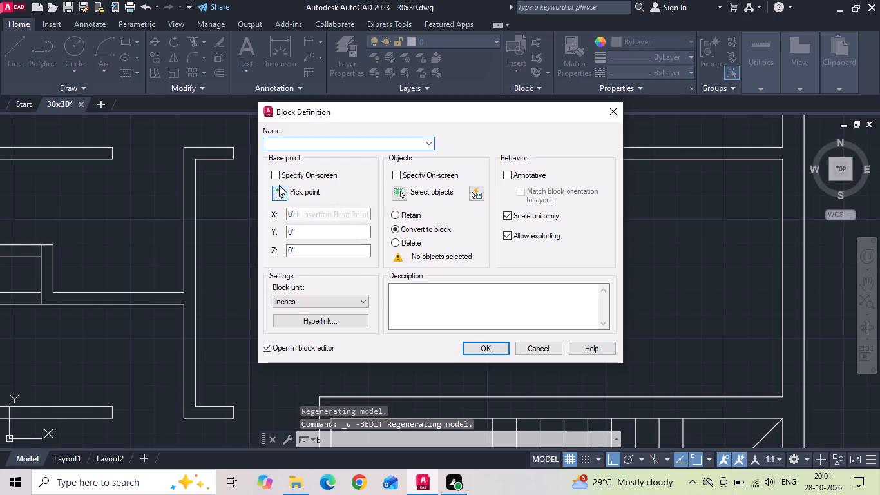
scroll(400, 302, "up", 3)
left_click(403, 327)
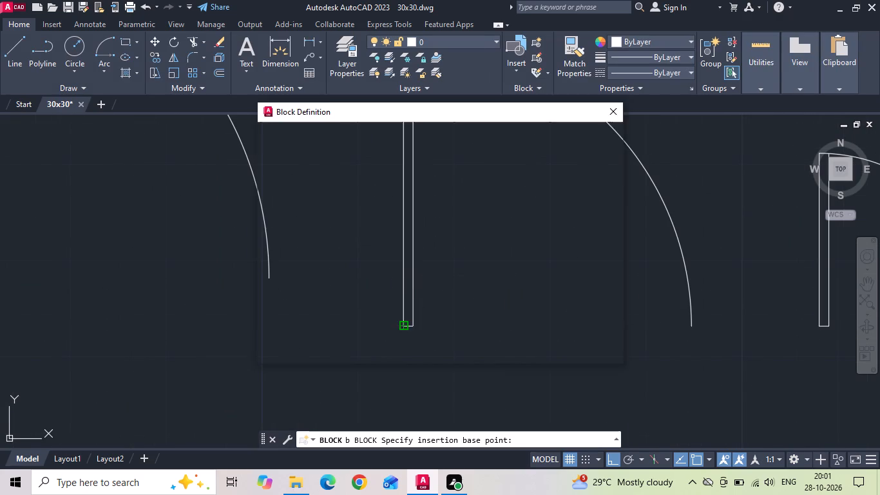
left_click(397, 193)
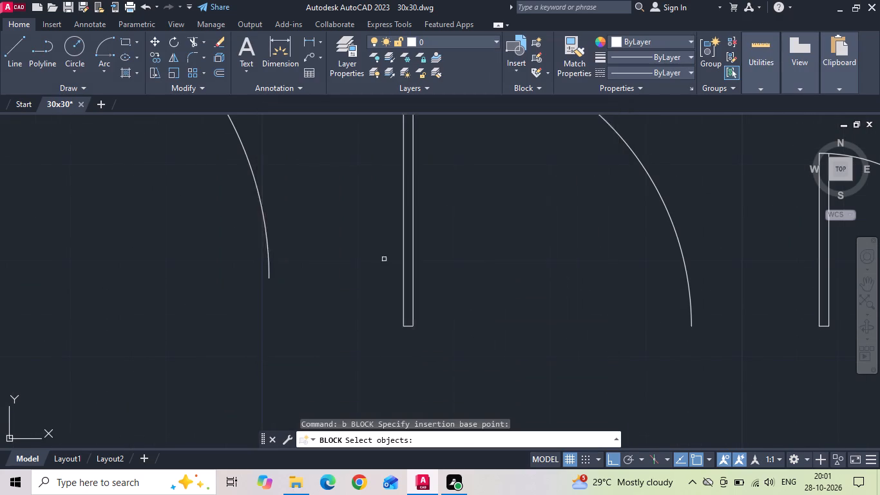
scroll(383, 272, "down", 3)
left_click_drag(383, 316, 396, 298)
left_click(463, 204)
key("space")
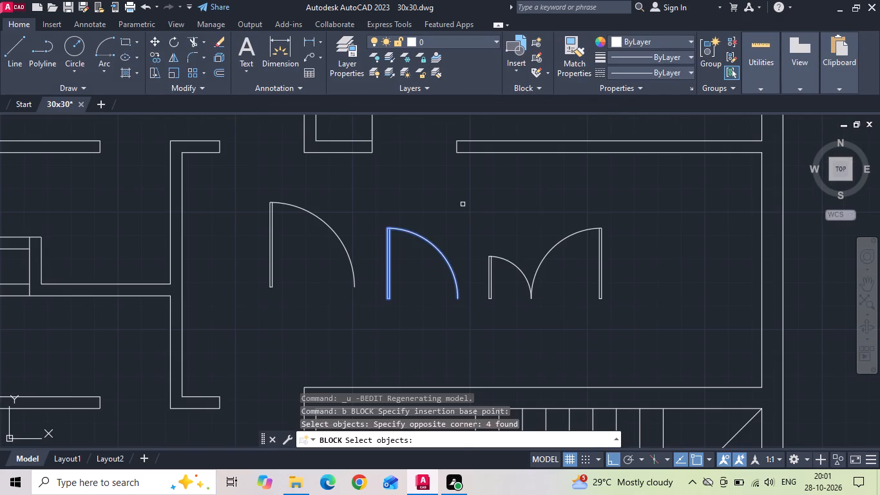
left_click(473, 344)
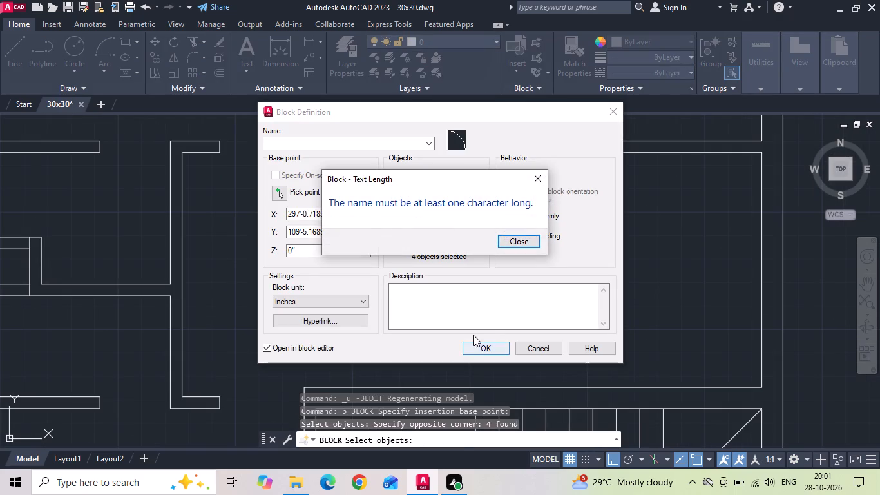
left_click(532, 178)
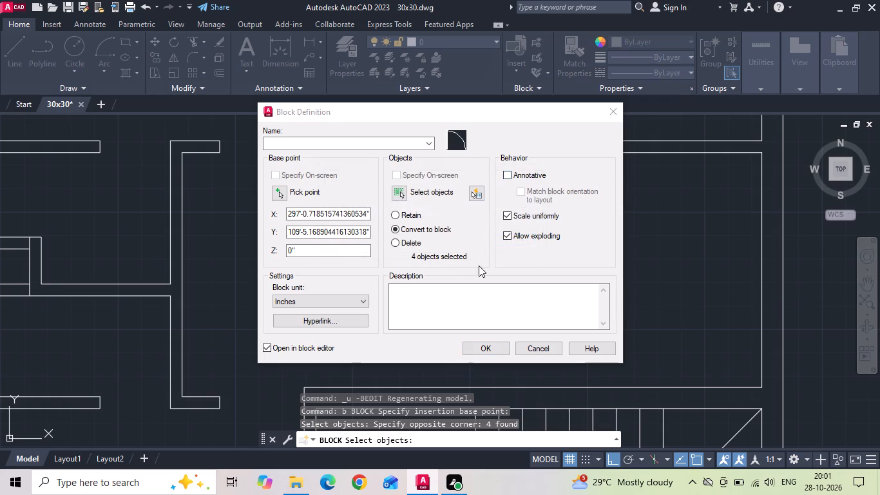
key("2")
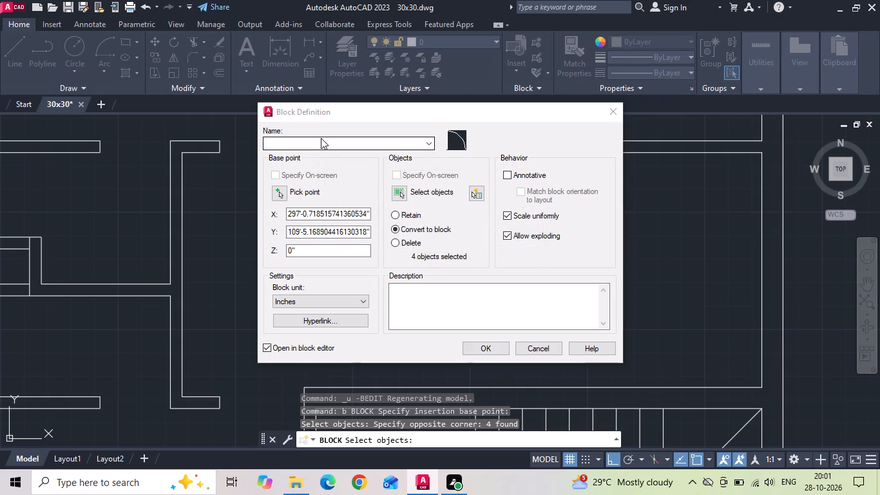
left_click(321, 138)
key("2")
left_click(477, 349)
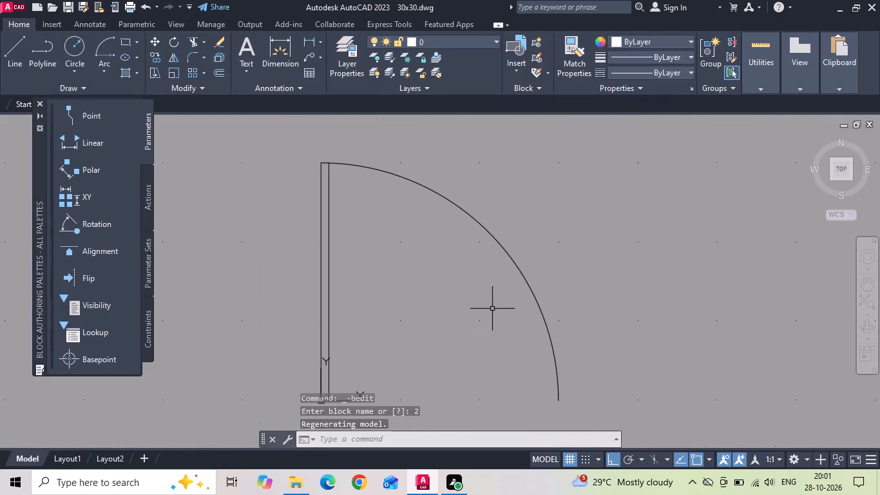
key("ctrl+z")
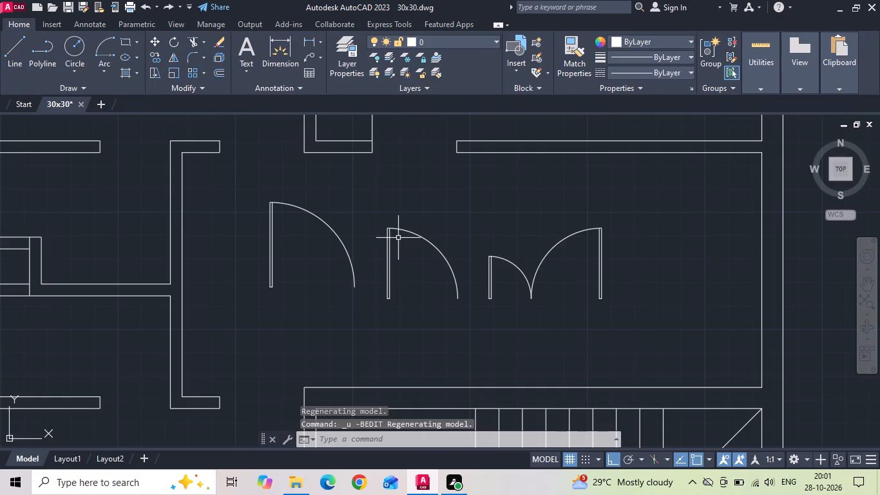
Define the unequal double door as block 3, based at the smaller leaf's lower-left corner, and back out of the block editor.
key("b")
key("space")
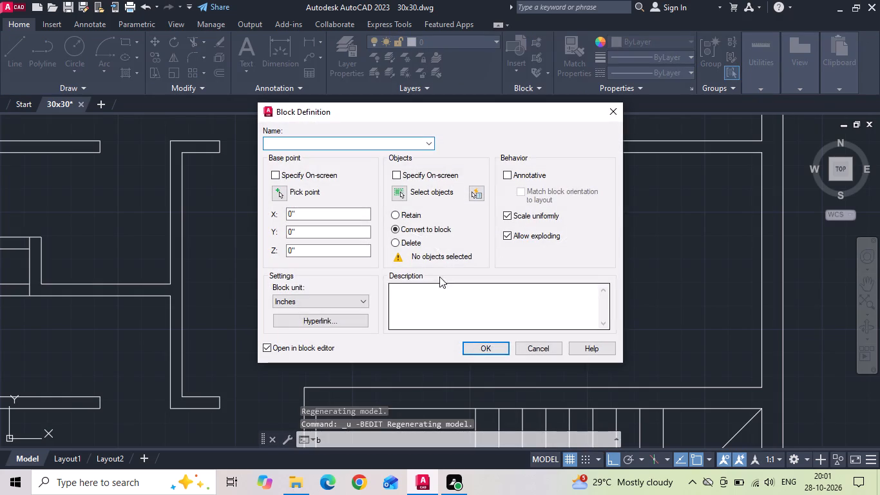
left_click(278, 191)
scroll(489, 286, "up", 2)
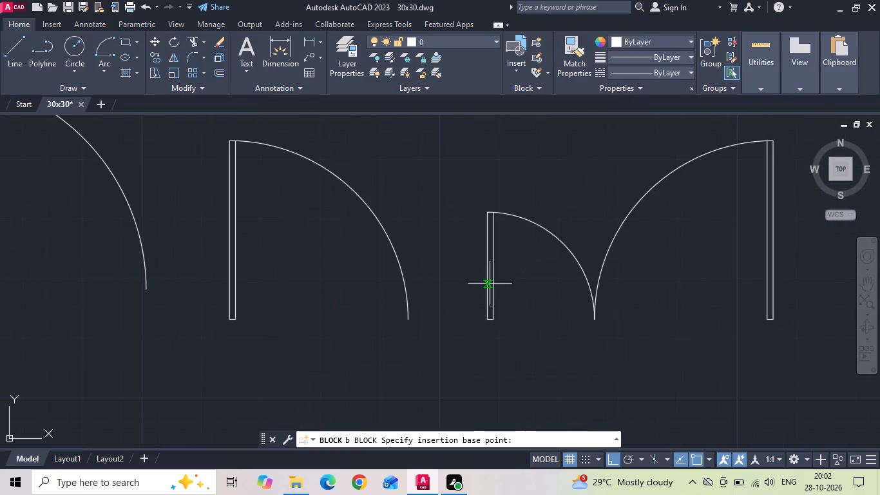
left_click(486, 318)
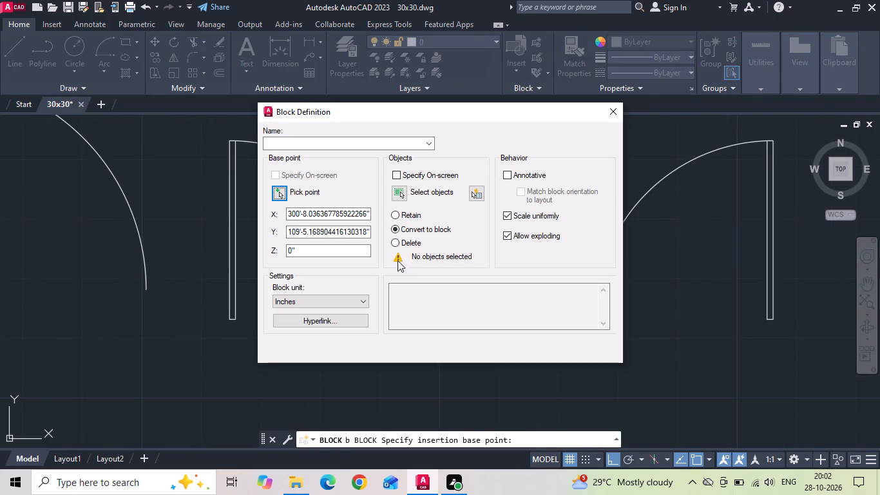
left_click(394, 194)
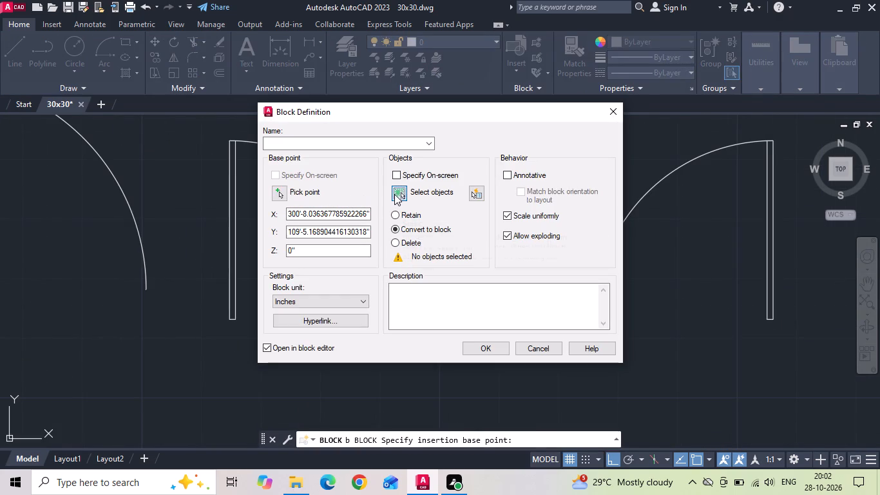
scroll(373, 224, "down", 2)
left_click(412, 282)
left_click(566, 175)
key("space")
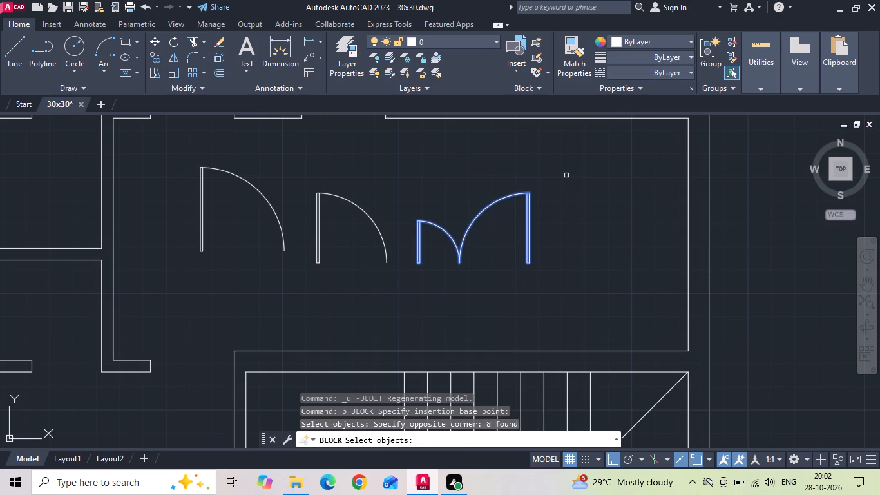
left_click(340, 146)
type("3")
key("space")
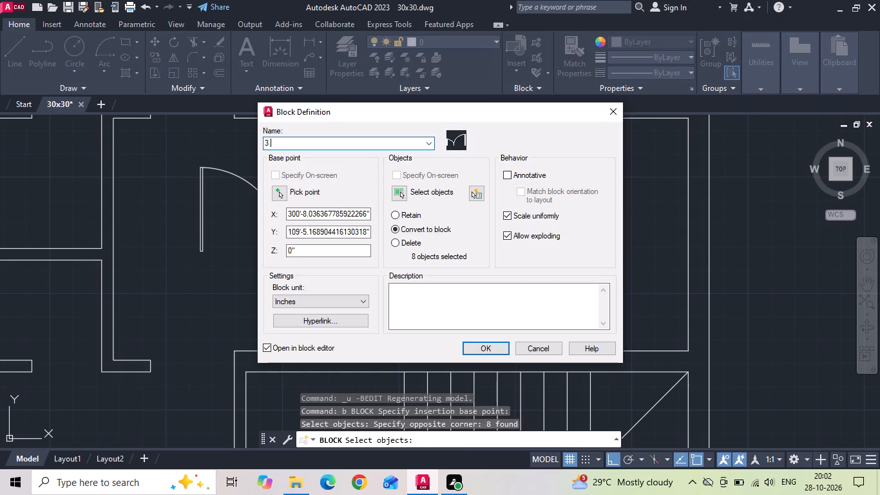
left_click(490, 349)
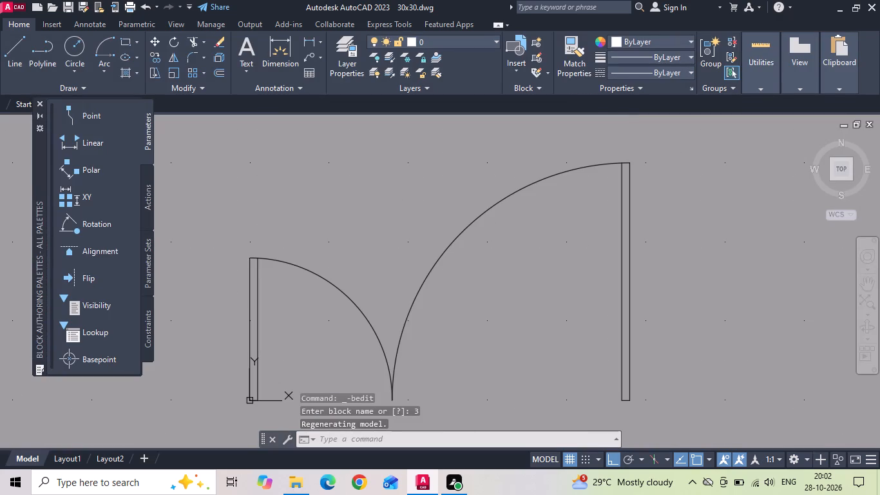
key("ctrl+z")
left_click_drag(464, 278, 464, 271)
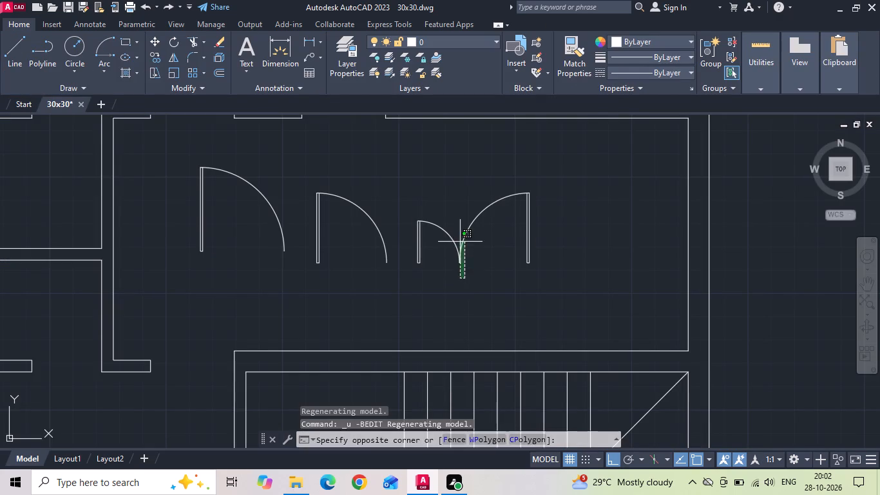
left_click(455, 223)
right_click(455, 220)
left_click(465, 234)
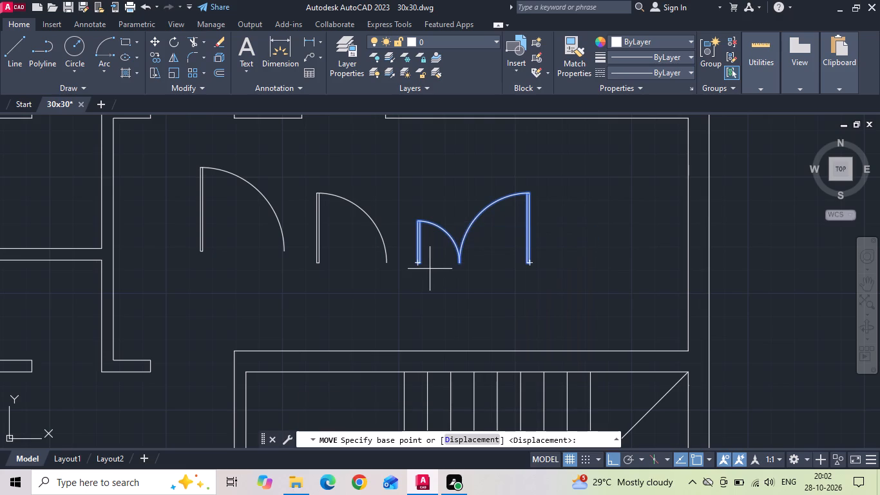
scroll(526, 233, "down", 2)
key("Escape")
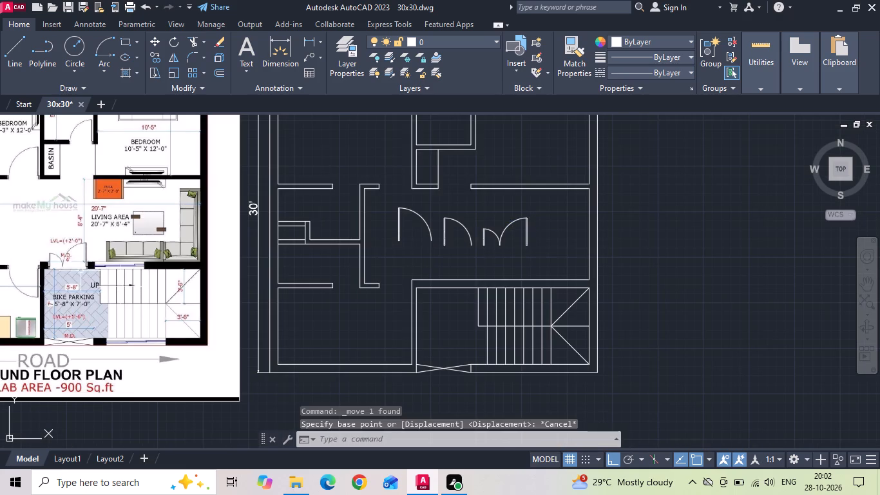
Measure the wall offset beside the main double door on the reference plan.
scroll(65, 262, "up", 3)
middle_click_drag(229, 229, 345, 233)
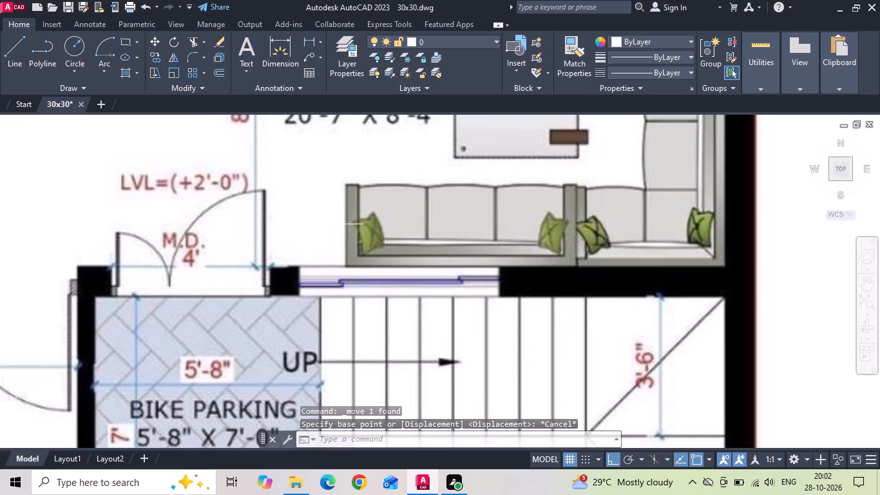
left_click(309, 43)
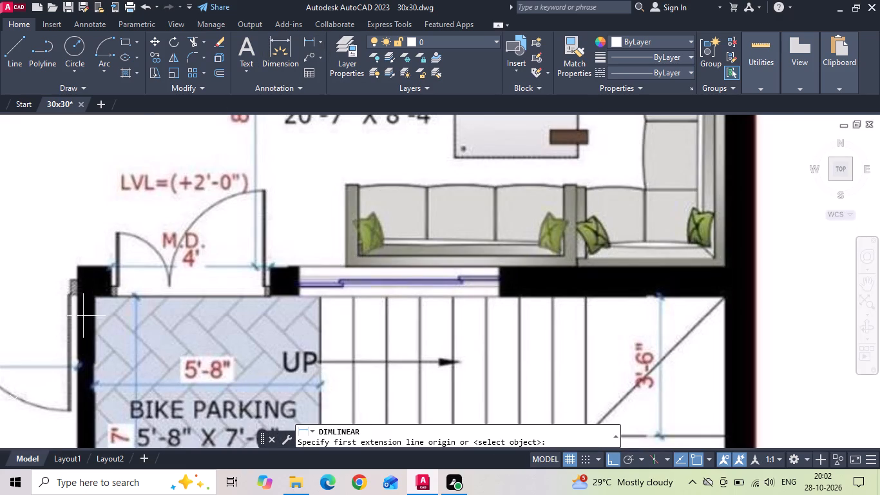
scroll(90, 290, "up", 1)
left_click(97, 302)
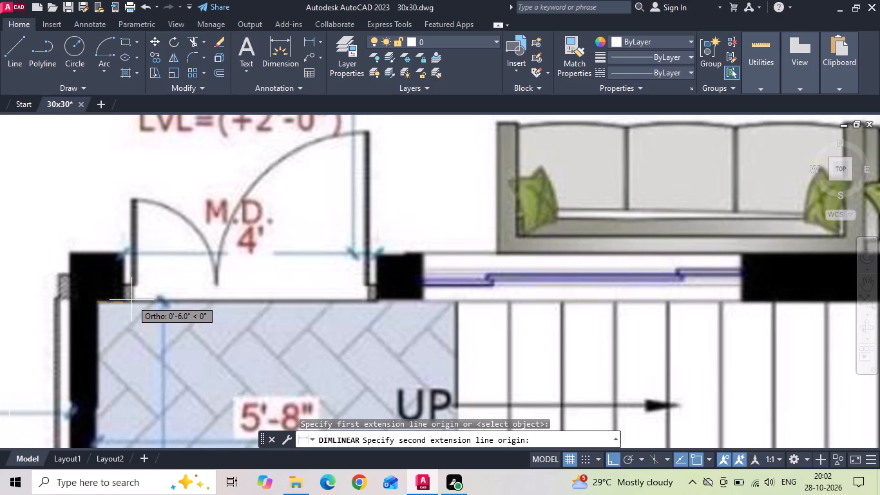
key("Escape")
Copy the bike parking's left inner wall line 5" to the right.
scroll(114, 275, "down", 4)
scroll(488, 346, "up", 2)
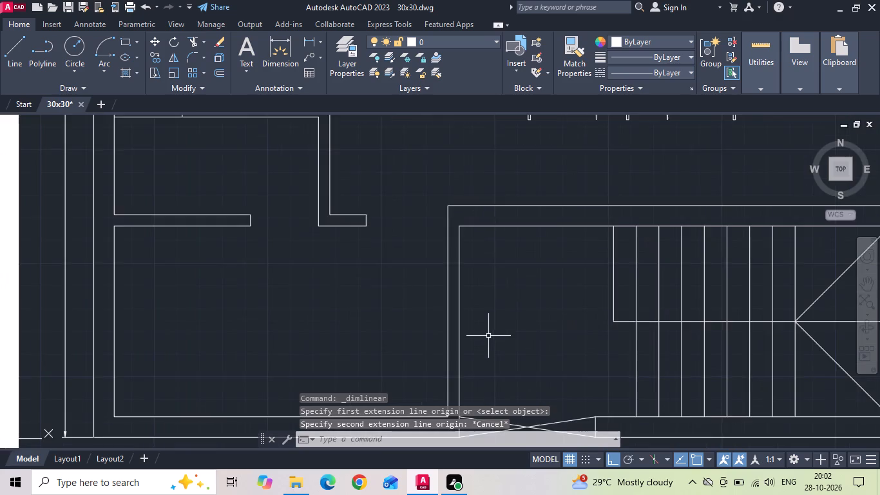
middle_click_drag(488, 335, 440, 331)
left_click(413, 238)
left_click(408, 240)
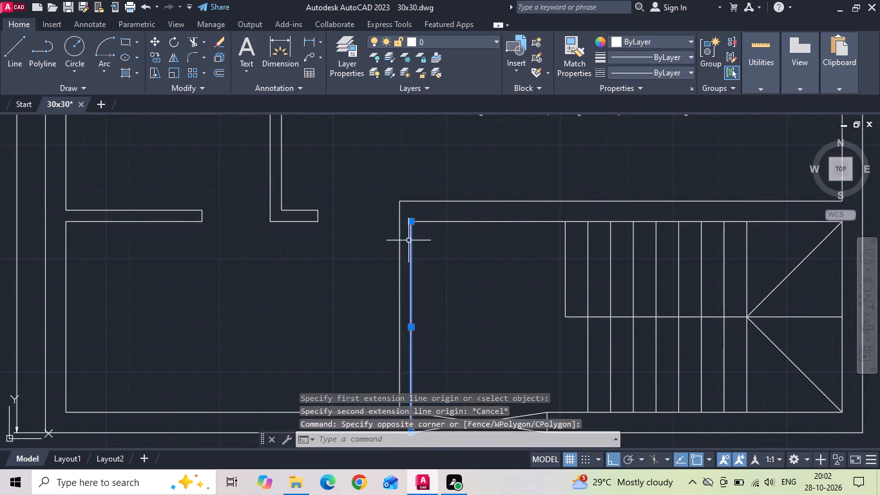
right_click(408, 240)
left_click(415, 249)
left_click_drag(441, 270, 452, 273)
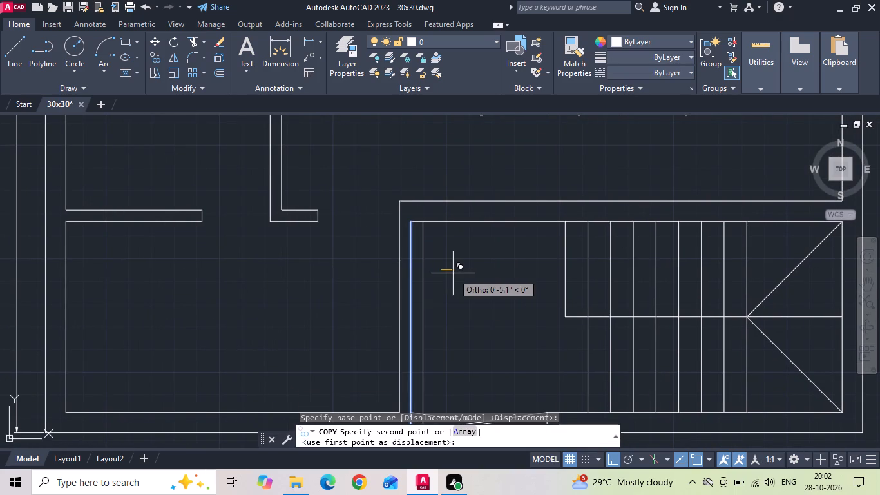
type("5")
key("space")
key("Escape")
Extend the copied line up through the wall above the bike parking and trim away its part below that wall.
type("ex")
key("space")
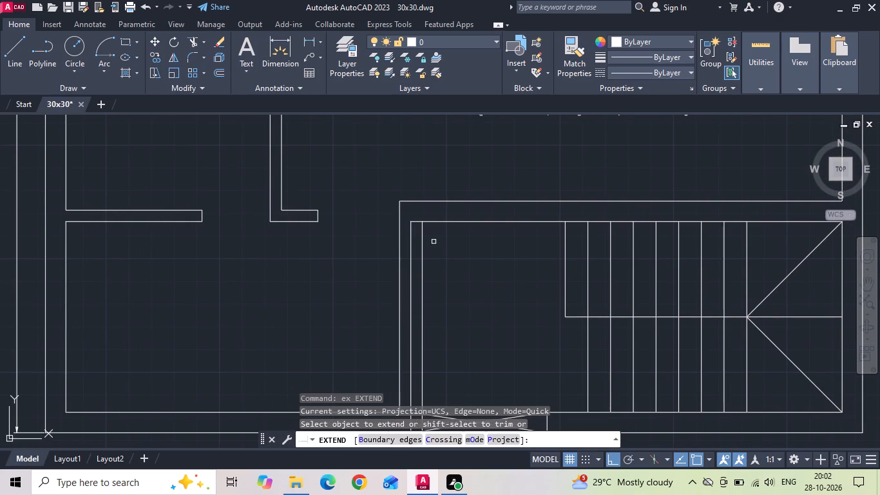
left_click(425, 229)
left_click(418, 231)
key("Escape")
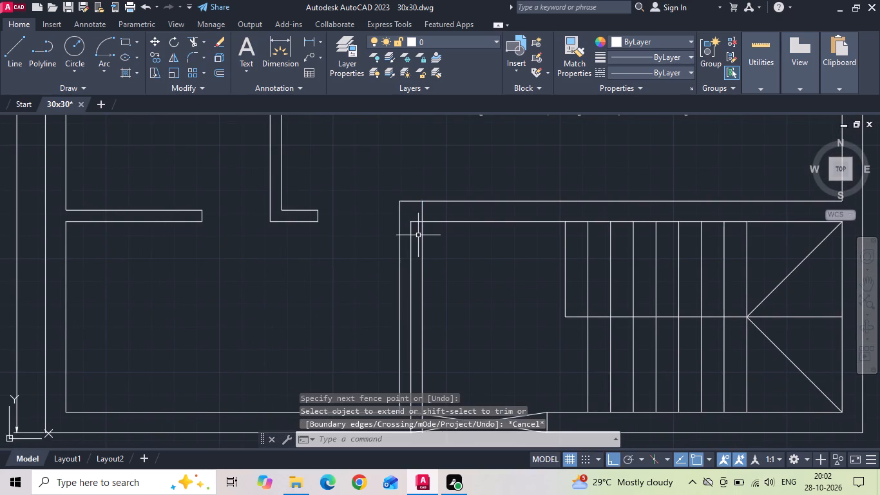
type("tr")
key("space")
left_click_drag(423, 256, 426, 266)
key("Escape")
Copy the short jamb line 4' to the right along the wall above the bike parking.
left_click(420, 213)
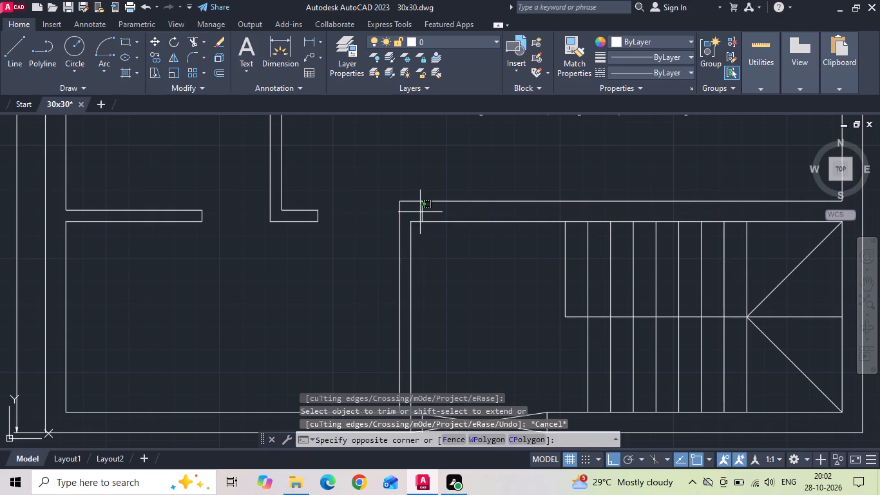
double_click(421, 211)
right_click(423, 211)
left_click(417, 210)
right_click(417, 210)
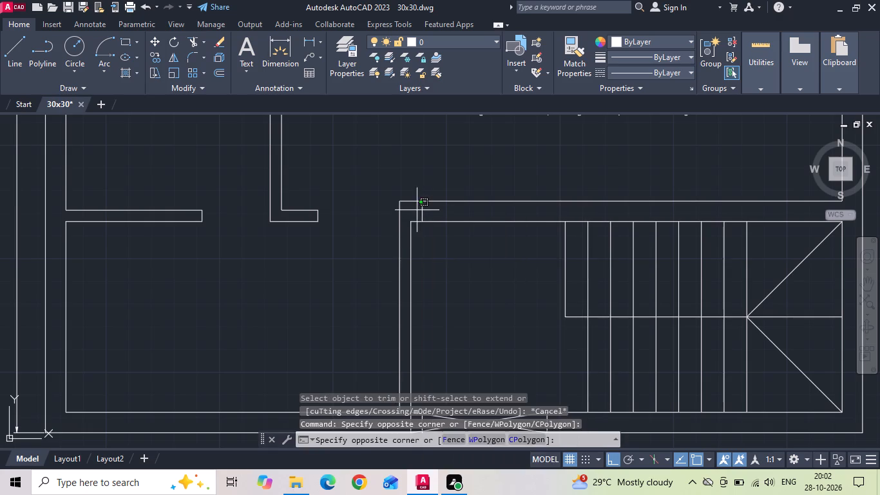
scroll(431, 208, "up", 3)
left_click(432, 205)
scroll(432, 204, "up", 3)
left_click_drag(418, 204, 407, 209)
left_click(369, 222)
right_click(368, 222)
left_click(382, 244)
left_click_drag(409, 315, 444, 319)
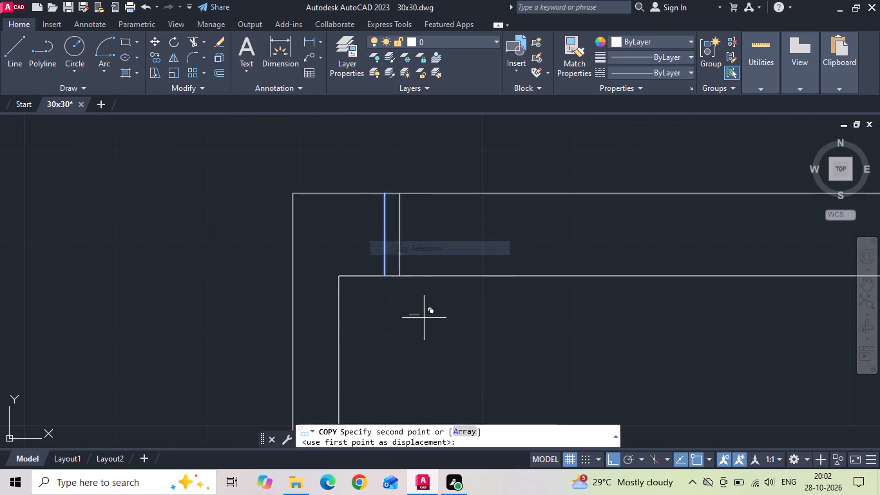
left_click_drag(444, 319, 451, 320)
key("4")
key("apostrophe")
key("Return")
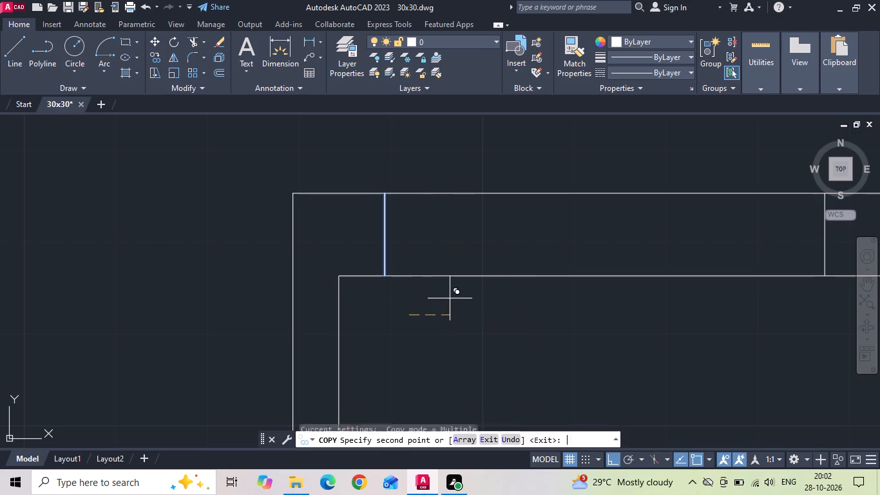
key("Escape")
Trim away both wall lines between the two jamb lines to open the main door opening.
type("tr")
key("space")
scroll(448, 295, "down", 3)
left_click_drag(455, 327, 496, 211)
scroll(486, 264, "down", 3)
key("Escape")
Move the double-door block from its lower-left corner to the midpoint of the main opening's left jamb.
left_click(533, 229)
right_click(534, 229)
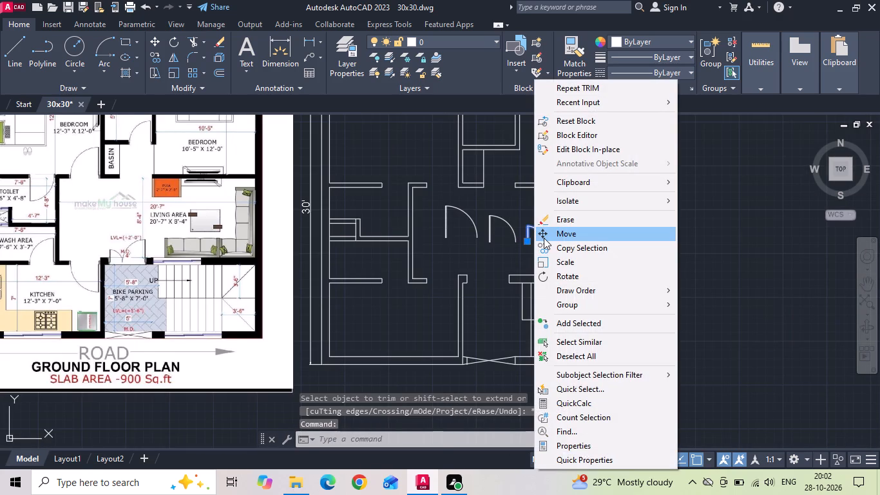
left_click(544, 238)
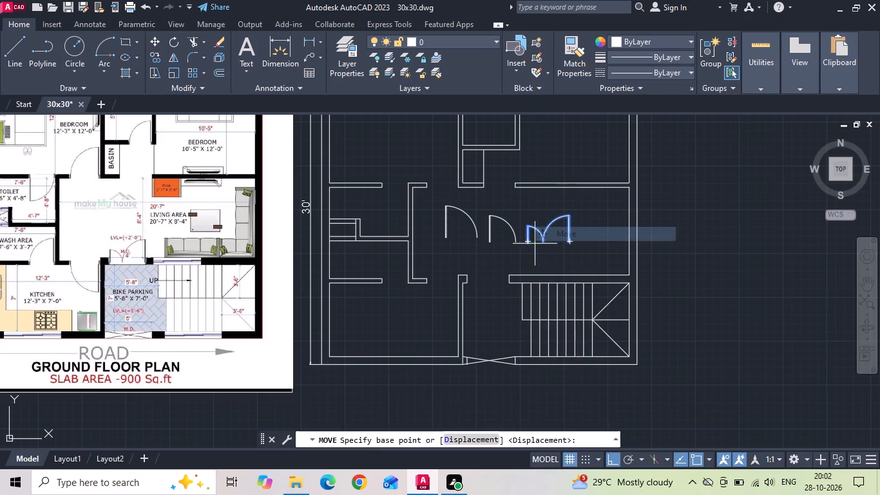
scroll(535, 244, "up", 6)
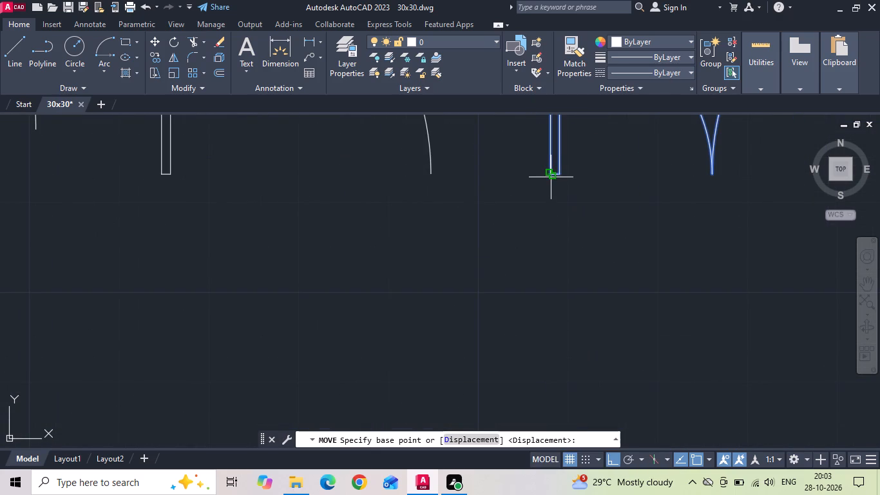
scroll(536, 189, "up", 2)
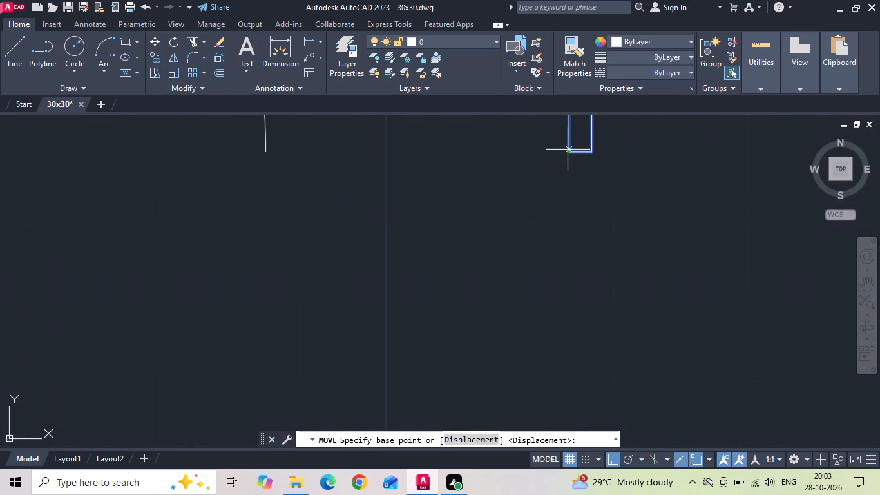
left_click(568, 153)
scroll(571, 160, "down", 4)
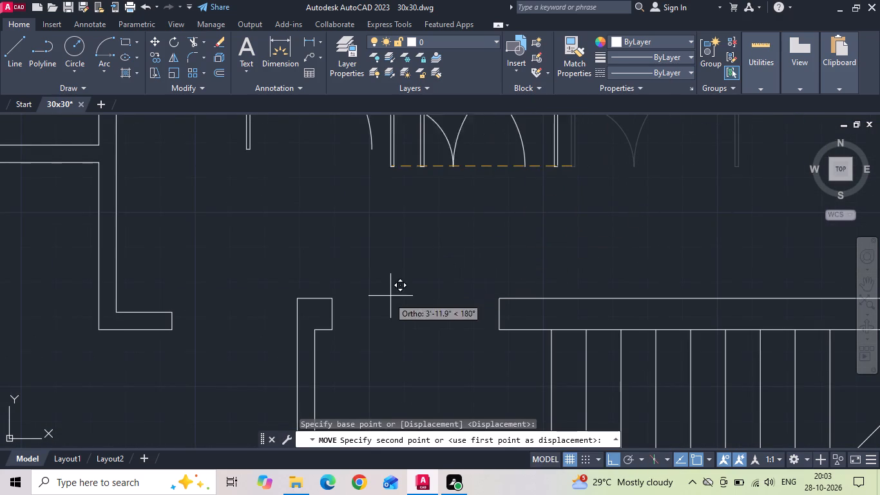
left_click(336, 311)
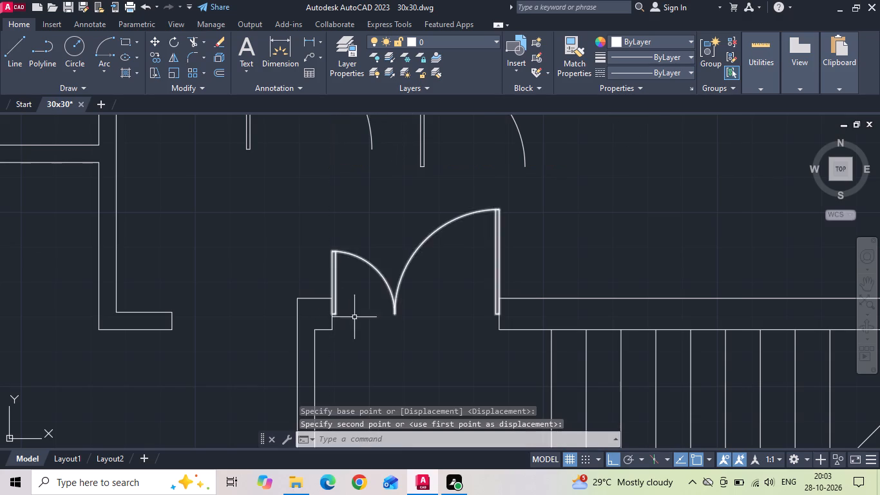
Mirror the largest single-door block about a vertical line, erasing the source object.
scroll(435, 332, "down", 2)
left_click(414, 243)
left_click(401, 230)
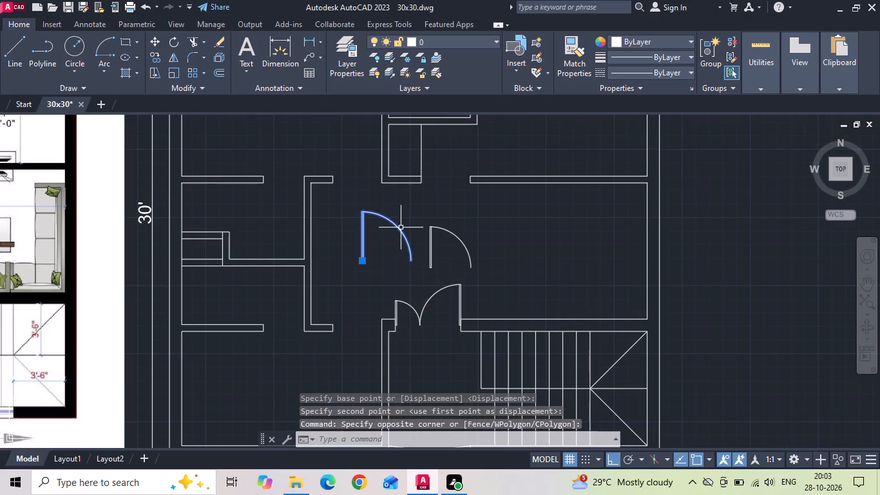
type("mi")
key("space")
scroll(394, 223, "up", 1)
left_click_drag(387, 226, 382, 241)
left_click(372, 267)
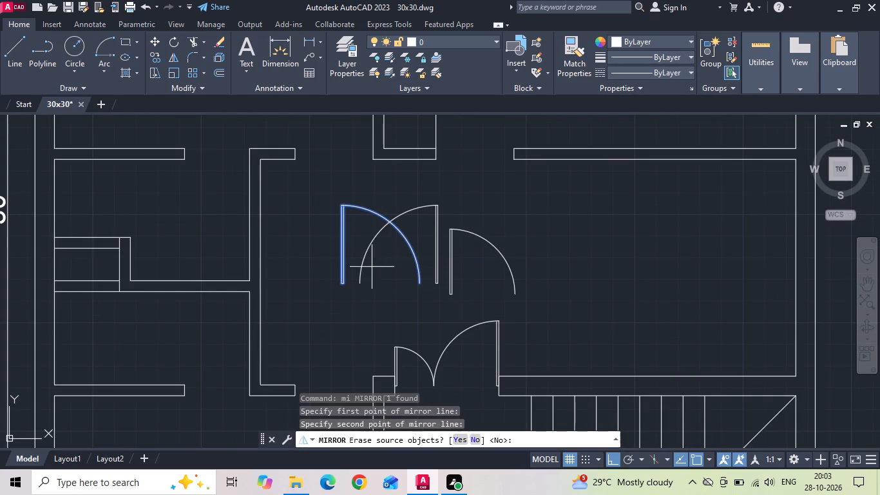
key("y")
key("space")
Move the mirrored door by its arc end to the midpoint of the wall end at the left bedroom's opening.
left_click(372, 247)
left_click(363, 230)
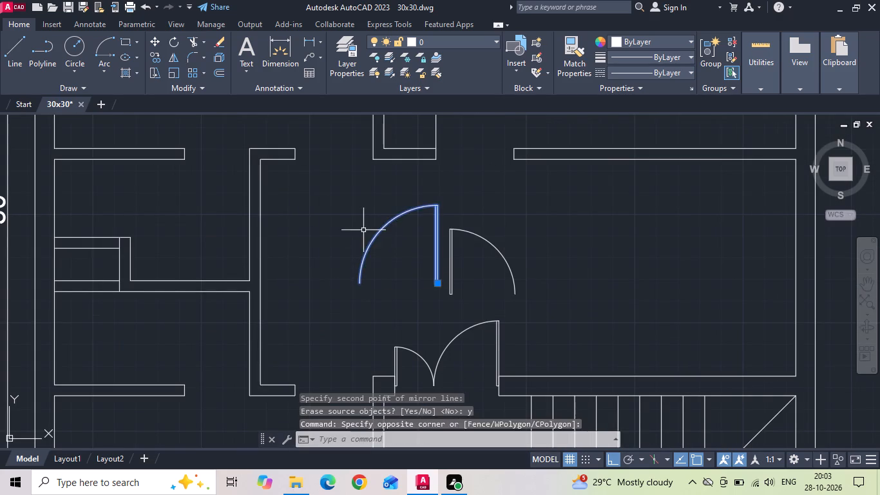
right_click(363, 228)
left_click(381, 233)
scroll(366, 287, "up", 2)
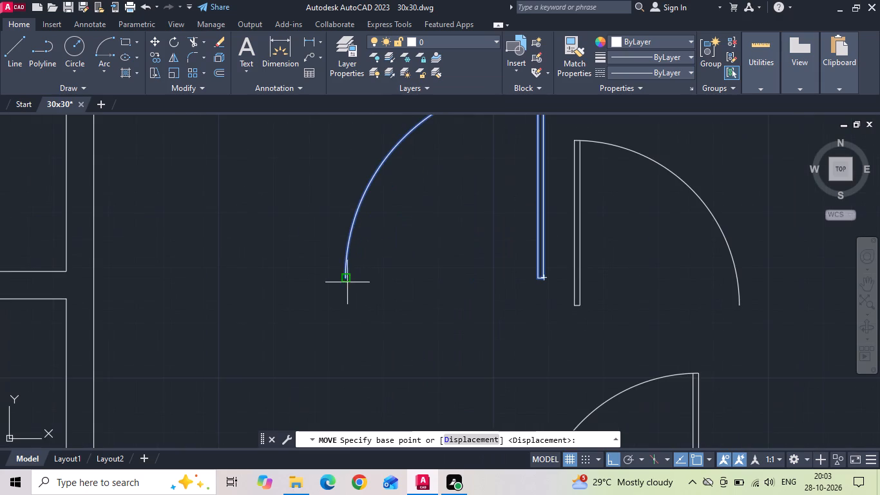
left_click(344, 279)
scroll(352, 280, "down", 2)
scroll(296, 157, "up", 3)
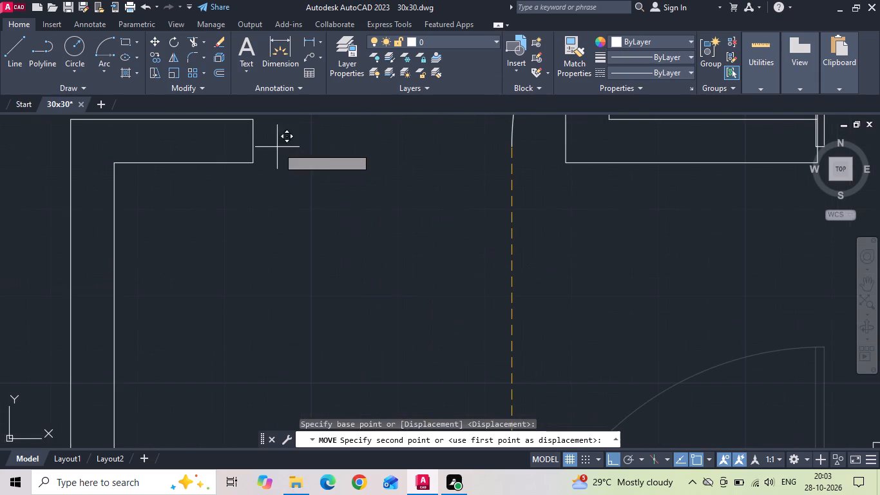
left_click(251, 141)
Copy the left bedroom's door block horizontally to beside the right bedroom's opening.
scroll(332, 251, "down", 3)
left_click_drag(363, 179, 363, 171)
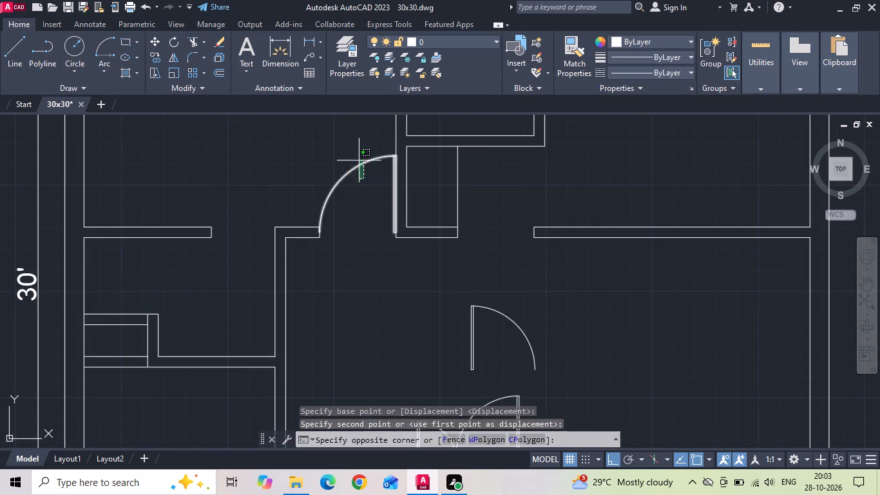
left_click(347, 131)
right_click(347, 131)
left_click(376, 244)
left_click_drag(370, 186, 384, 182)
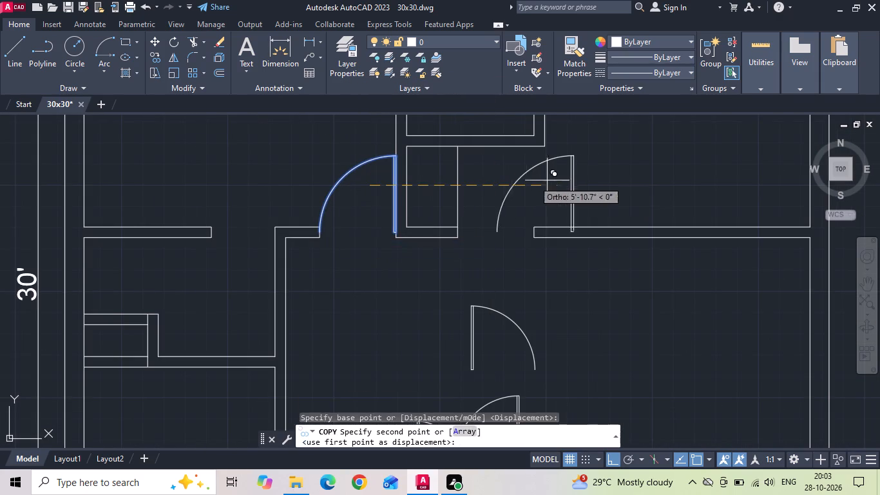
left_click(598, 177)
key("Escape")
Rotate the copied door 90 degrees clockwise so its leaf lies horizontal with the hinge at its left end.
left_click_drag(599, 184, 598, 176)
left_click(588, 159)
right_click(588, 159)
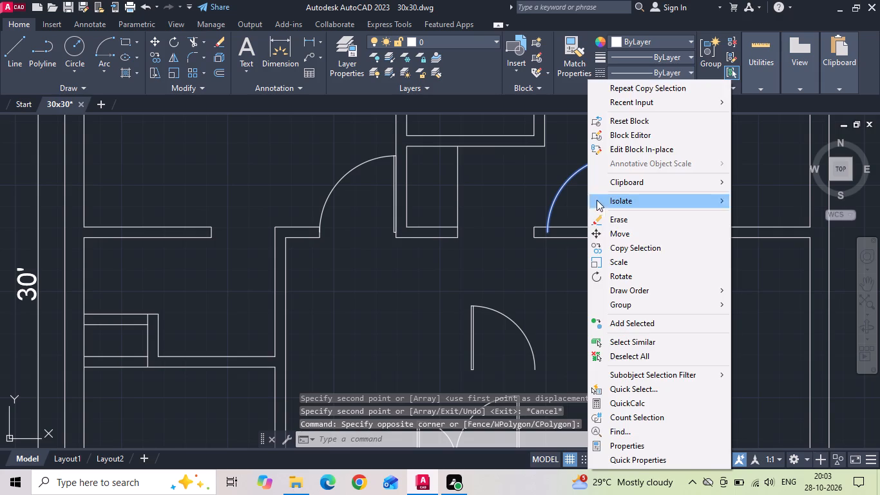
left_click(602, 271)
left_click_drag(606, 183, 606, 189)
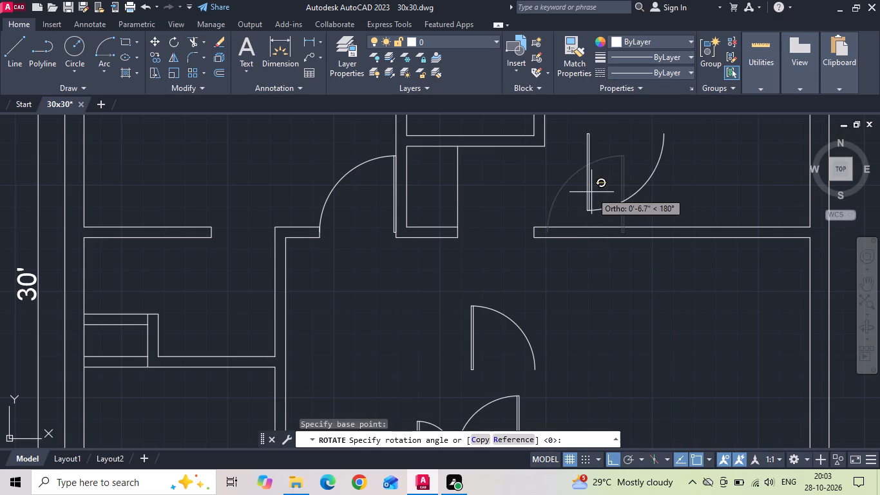
left_click(571, 193)
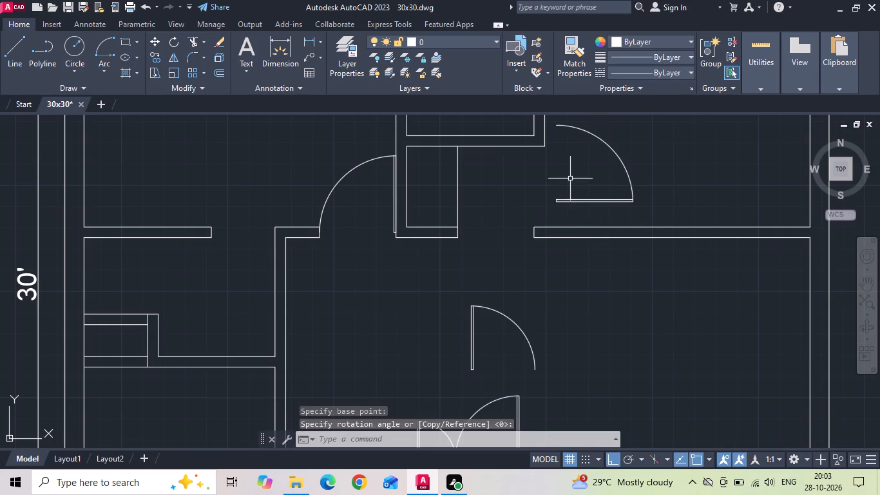
Move the rotated door by its lower-left hinge corner to the upper corner of the wall end at the right bedroom's opening.
middle_click_drag(570, 189, 546, 286)
left_click(564, 220)
left_click(550, 238)
right_click(550, 238)
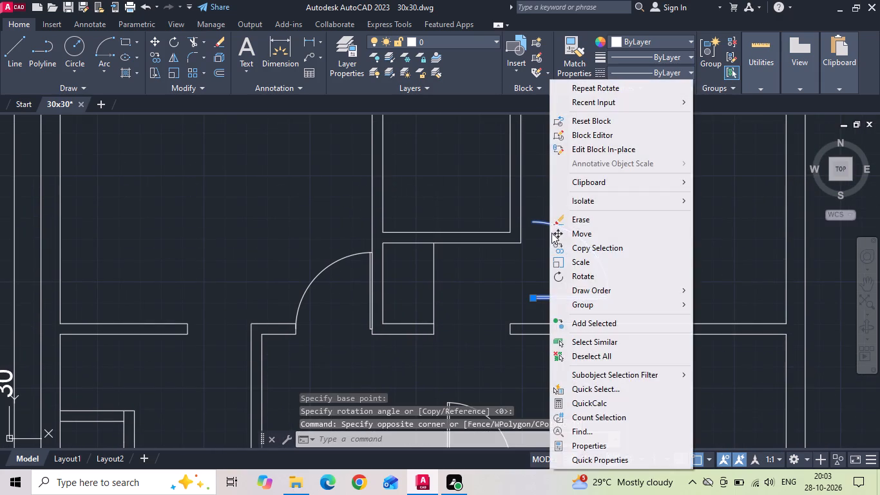
left_click(555, 230)
scroll(546, 240, "up", 2)
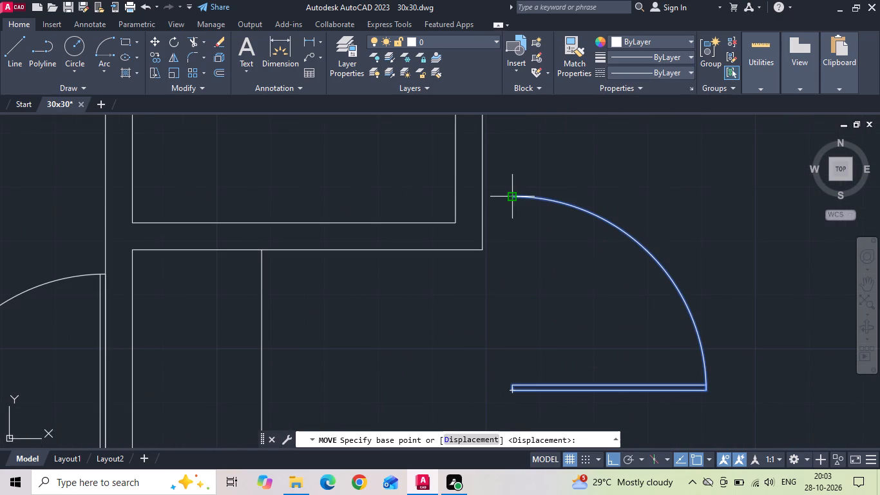
scroll(520, 209, "down", 2)
scroll(513, 279, "up", 2)
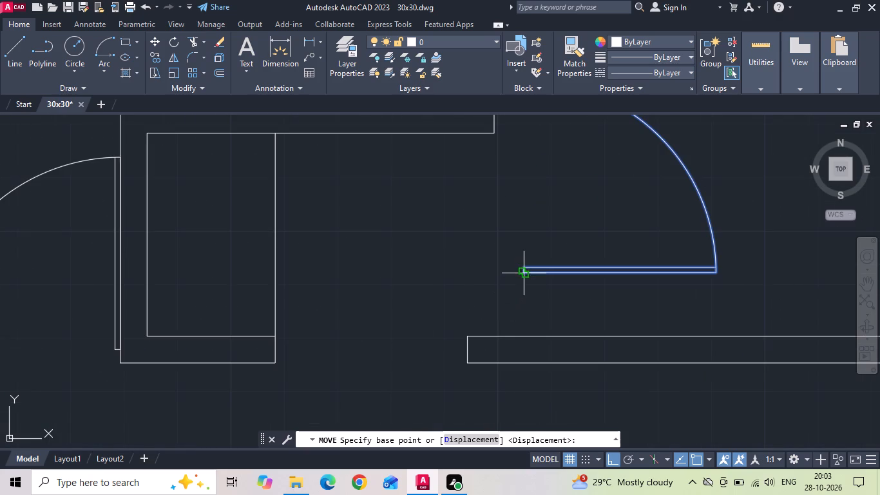
left_click(524, 273)
left_click(472, 335)
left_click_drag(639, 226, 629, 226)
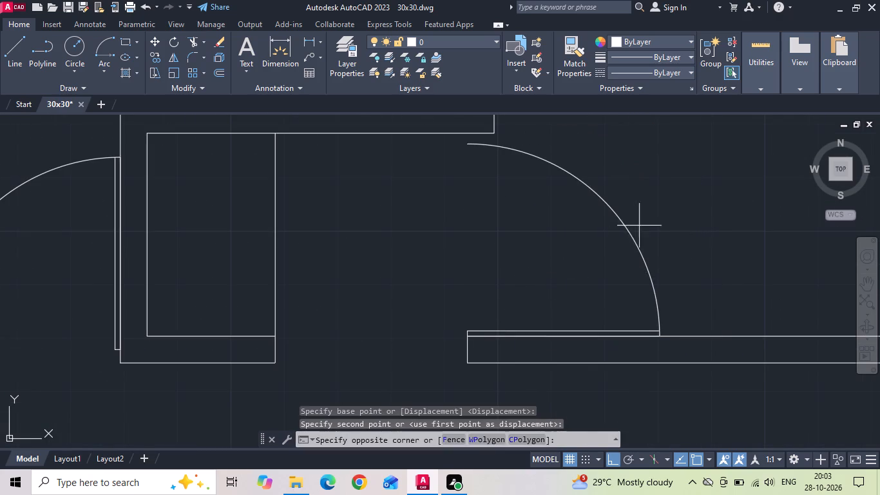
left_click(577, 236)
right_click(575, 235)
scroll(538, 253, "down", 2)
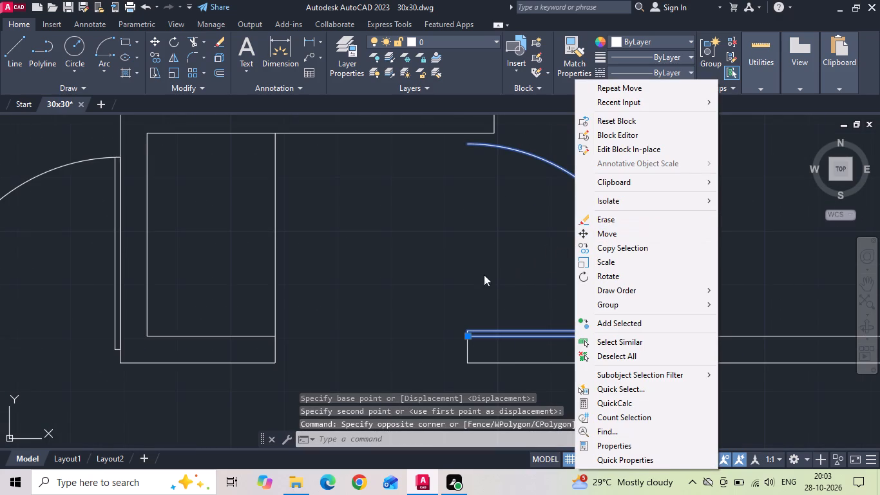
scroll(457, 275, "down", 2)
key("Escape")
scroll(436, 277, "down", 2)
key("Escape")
Extend both lines of the central toilet's right wall down to the right bedroom door's arc.
scroll(266, 287, "down", 2)
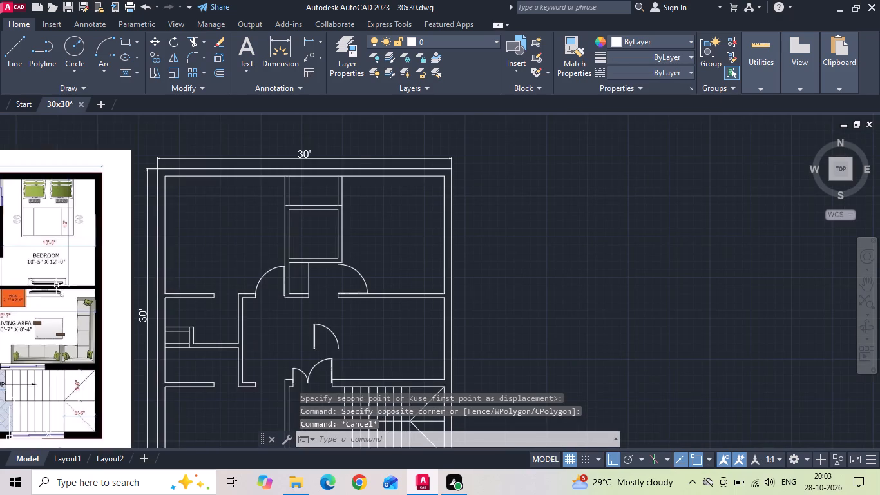
middle_click_drag(56, 284, 126, 271)
scroll(70, 260, "up", 3)
scroll(279, 211, "down", 1)
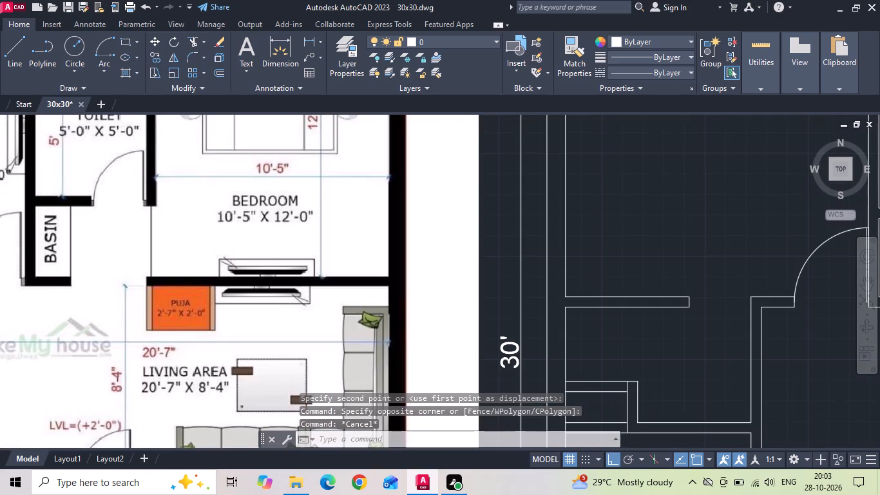
scroll(111, 213, "down", 2)
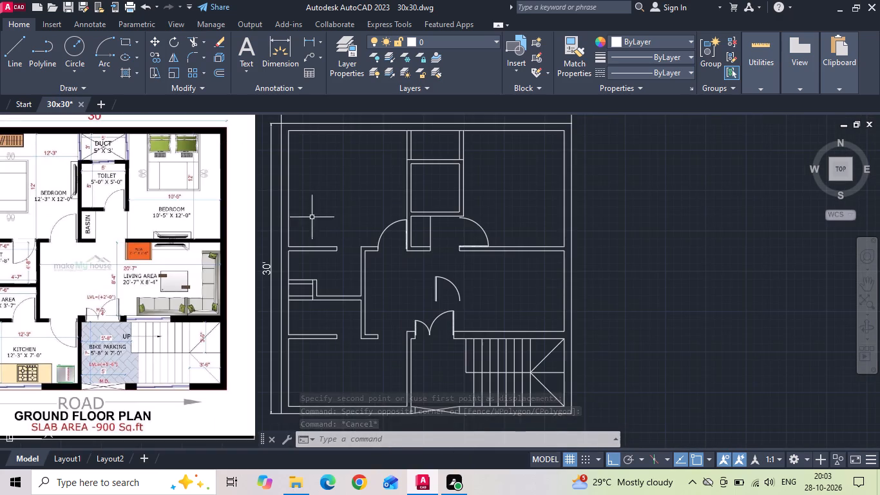
scroll(455, 229, "up", 2)
scroll(504, 180, "up", 1)
type("ex")
key("space")
left_click_drag(425, 175, 490, 175)
scroll(457, 191, "up", 2)
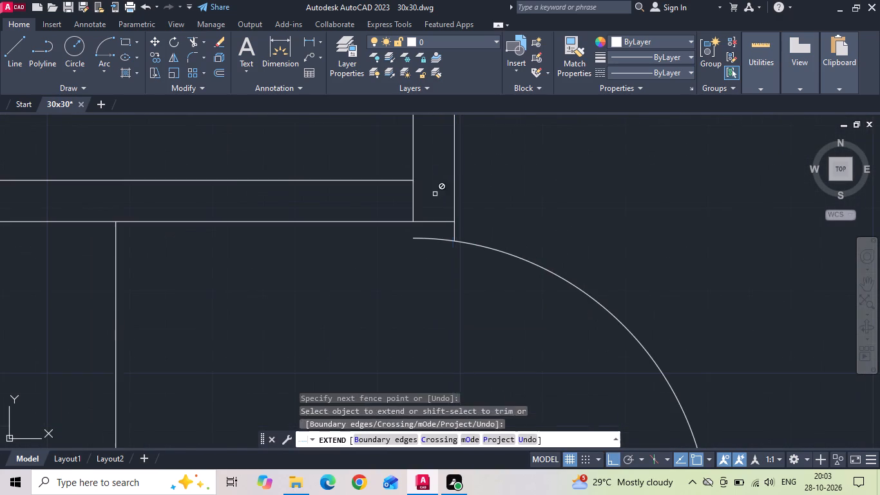
left_click_drag(425, 217, 376, 208)
key("Escape")
Draw a horizontal line from the door's arc end across and past the lower end of the toilet's right wall.
key("l")
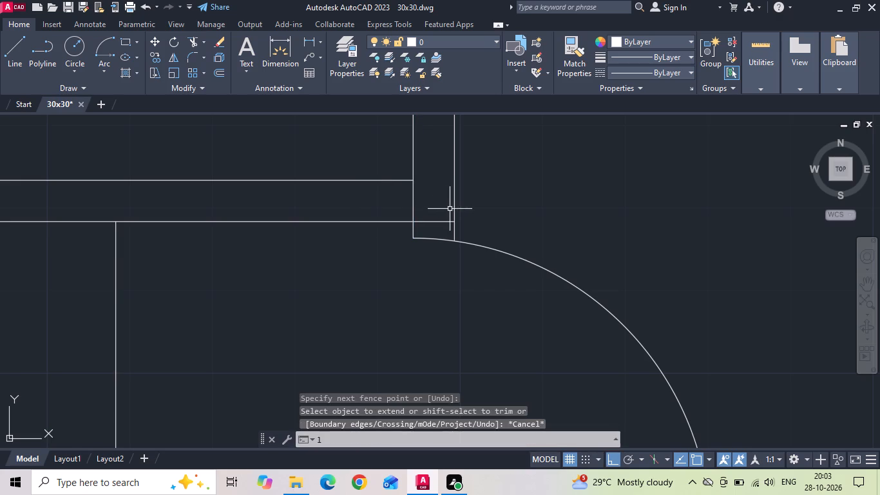
key("space")
scroll(454, 244, "up", 2)
left_click_drag(348, 229, 440, 228)
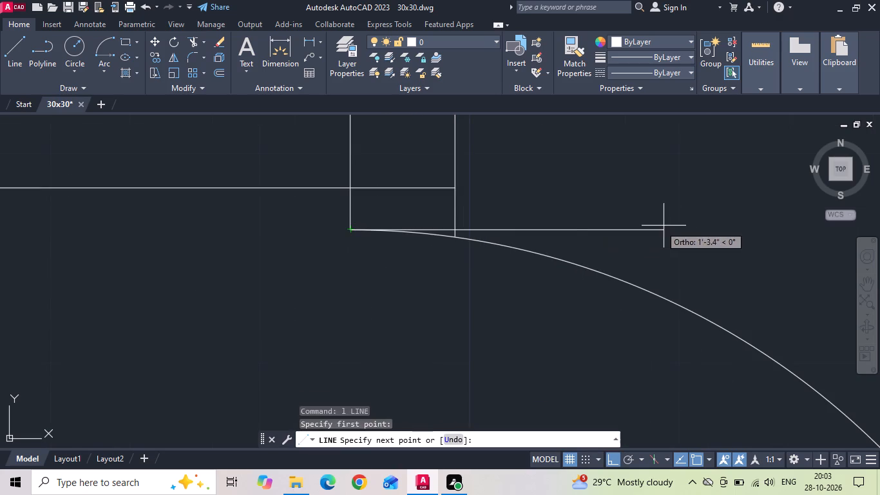
left_click(600, 226)
key("Escape")
Trim the overhanging line, the wall line's stub below it and the crossing line inside the wall to close the wall end.
key("t")
key("r")
key("space")
left_click(509, 222)
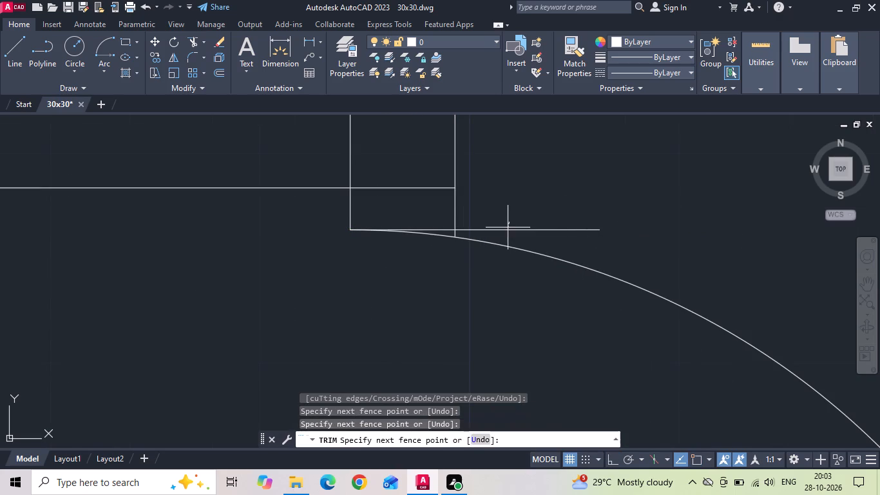
left_click(506, 233)
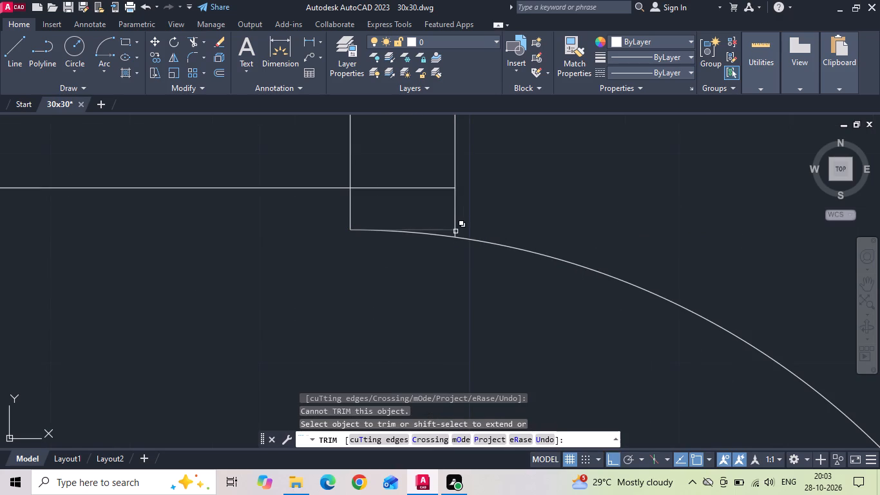
left_click(455, 233)
left_click(408, 194)
scroll(407, 176, "down", 3)
left_click(404, 171)
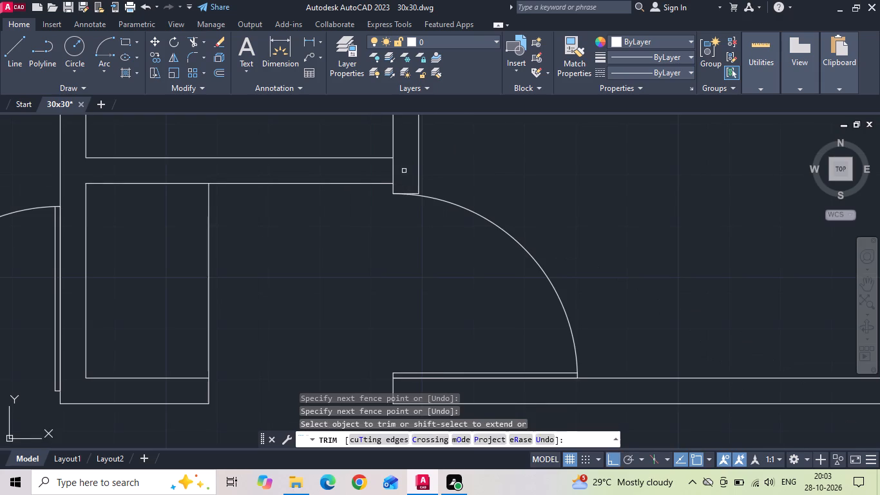
key("Escape")
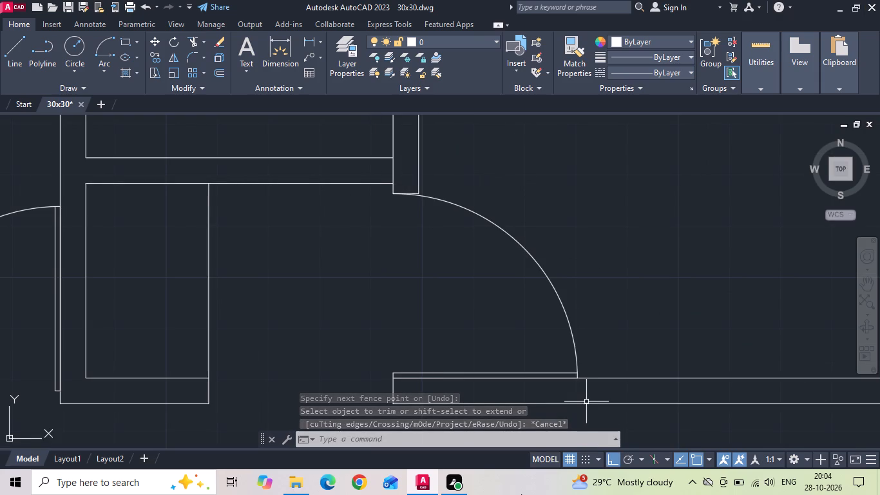
Move the right bedroom door by its arc end to the midpoint of the closed wall end.
left_click(488, 222)
left_click(481, 182)
right_click(481, 182)
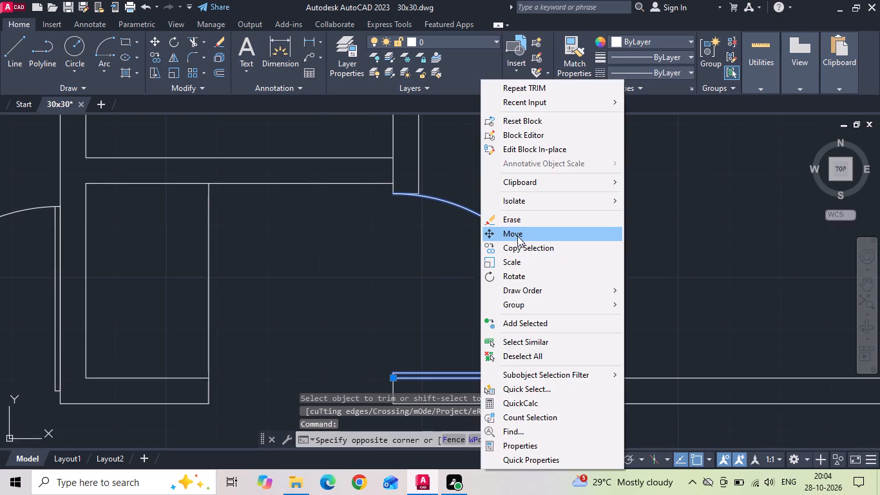
left_click(518, 236)
left_click(391, 194)
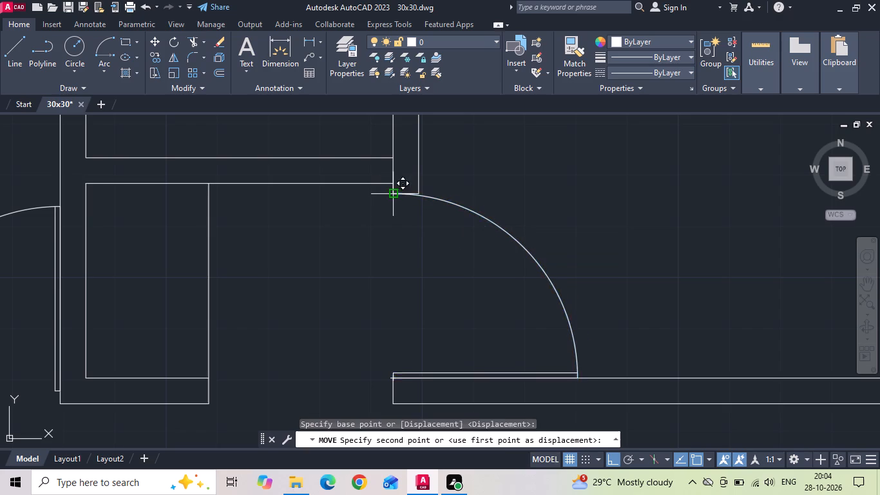
left_click(406, 195)
Measure how far the toilet's right wall projects below its lower wall using a linear dimension.
scroll(514, 205, "down", 4)
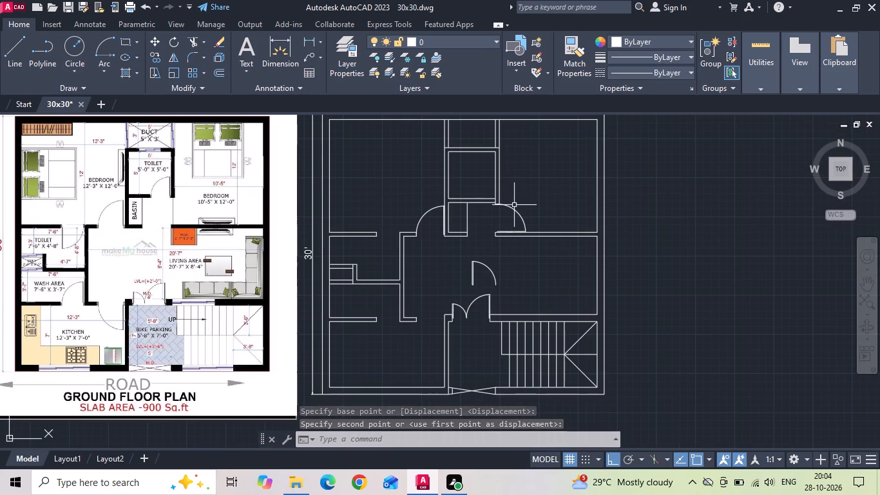
scroll(515, 205, "up", 3)
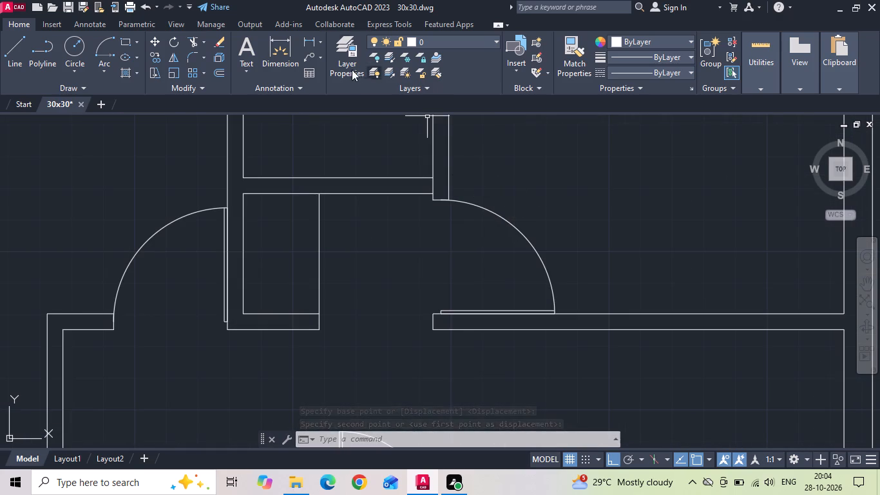
left_click(306, 40)
scroll(441, 200, "up", 2)
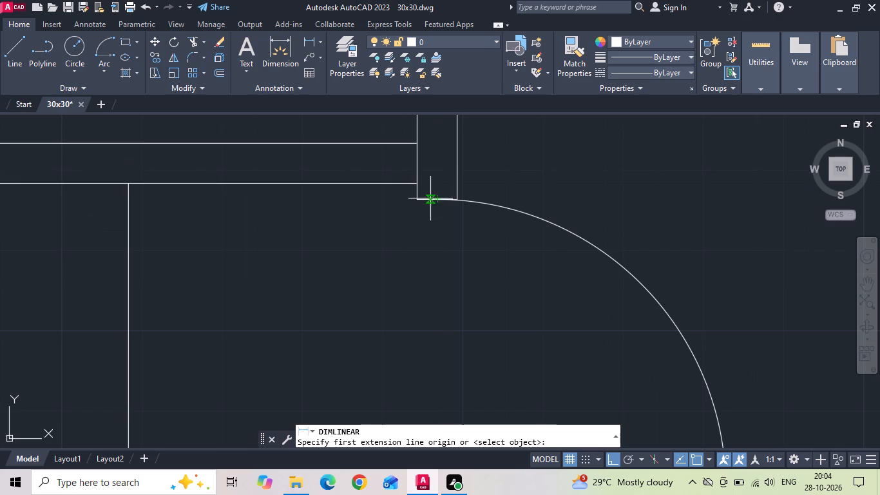
left_click(420, 195)
left_click(419, 182)
scroll(419, 182, "down", 3)
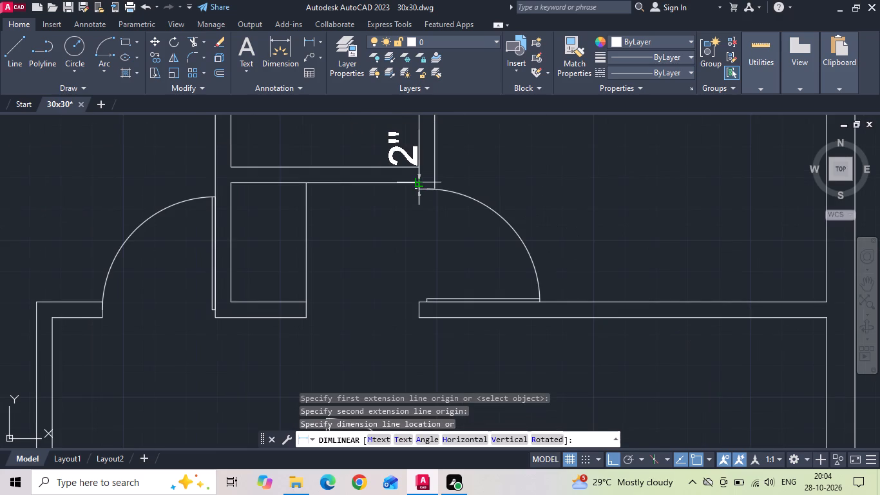
key("Escape")
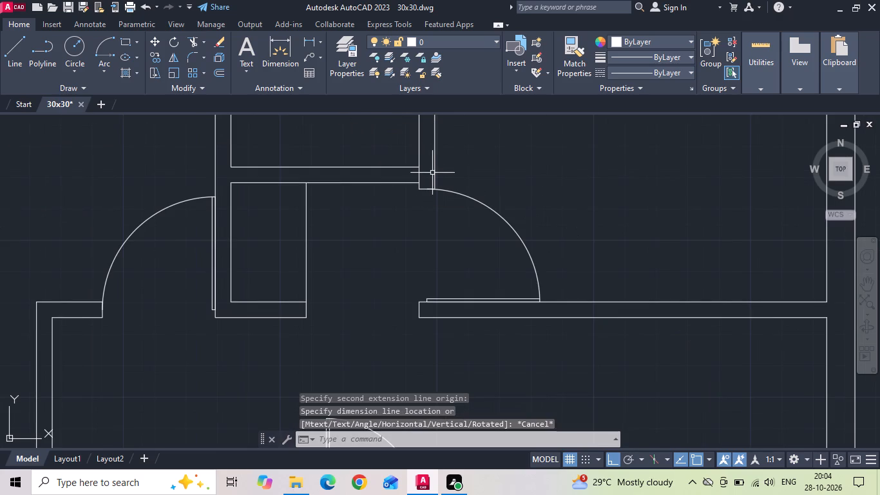
Offset the inner line of the central toilet's right wall 2'6" to the left, into the toilet.
type("o")
key("space")
key("2")
key("apostrophe")
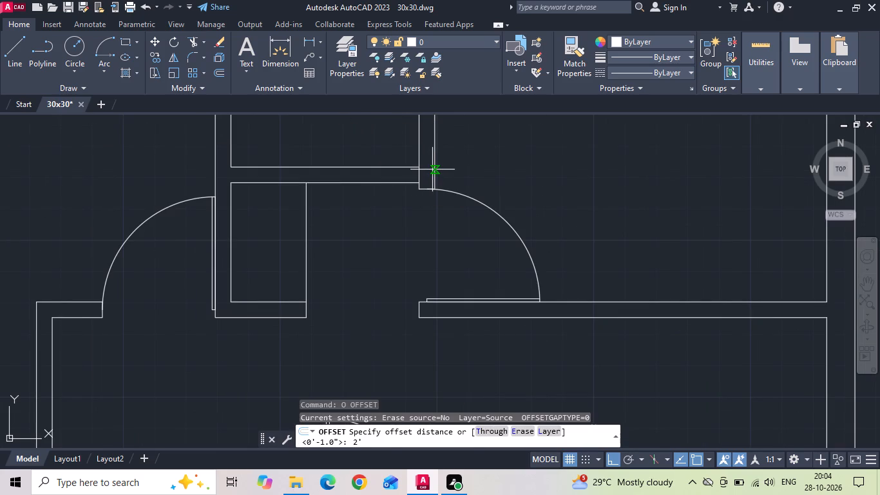
type("6")
key("space")
left_click_drag(420, 139, 414, 142)
left_click(373, 169)
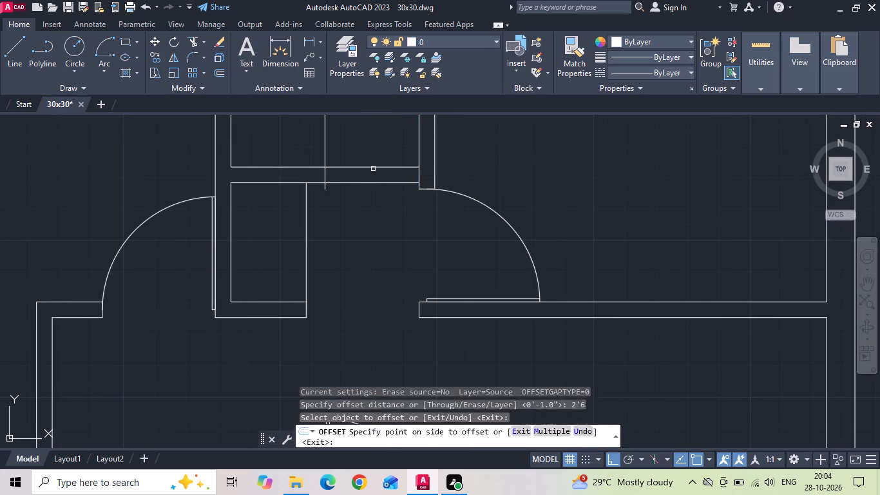
scroll(539, 173, "down", 4)
scroll(425, 208, "up", 1)
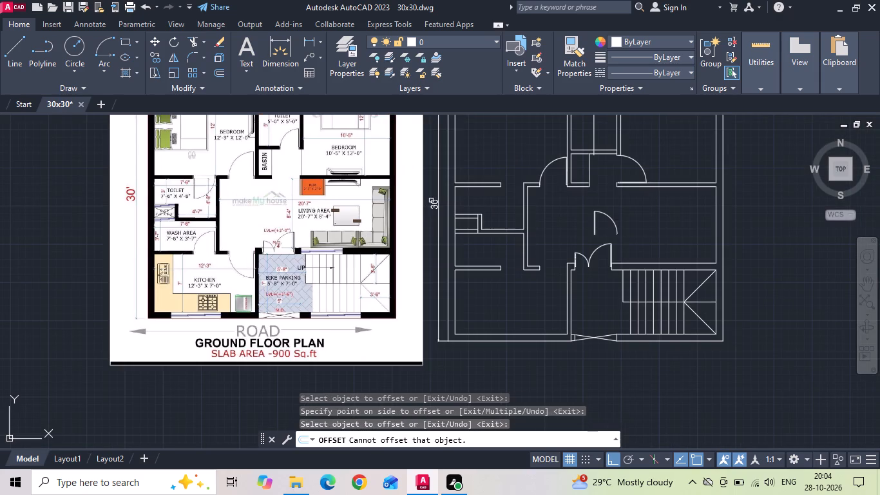
scroll(446, 193, "up", 1)
key("Escape")
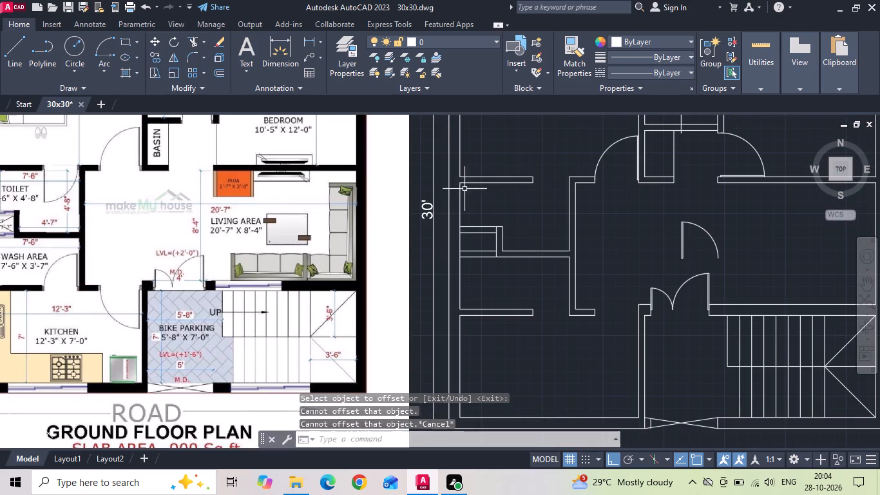
Trim the central toilet's lower wall lines and the offset line's excess to open the toilet doorway and close its left jamb.
scroll(407, 199, "down", 2)
scroll(560, 160, "up", 2)
type("tr")
key("space")
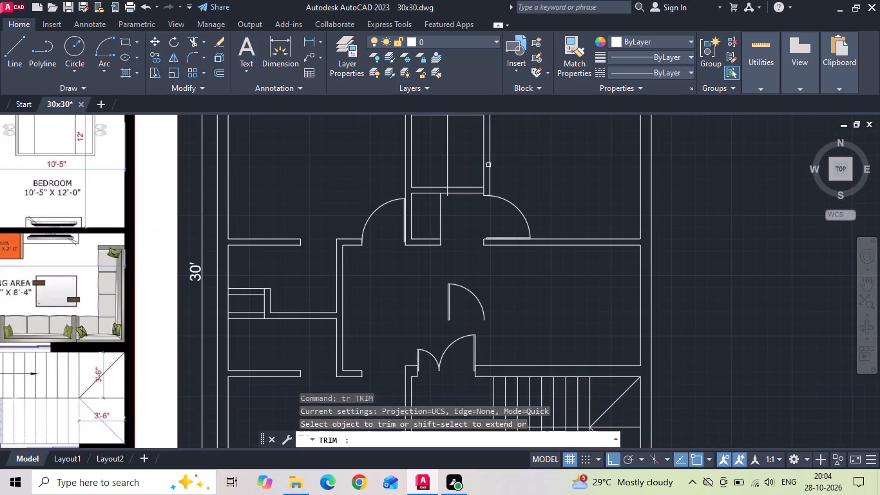
key("space")
left_click_drag(455, 209, 441, 168)
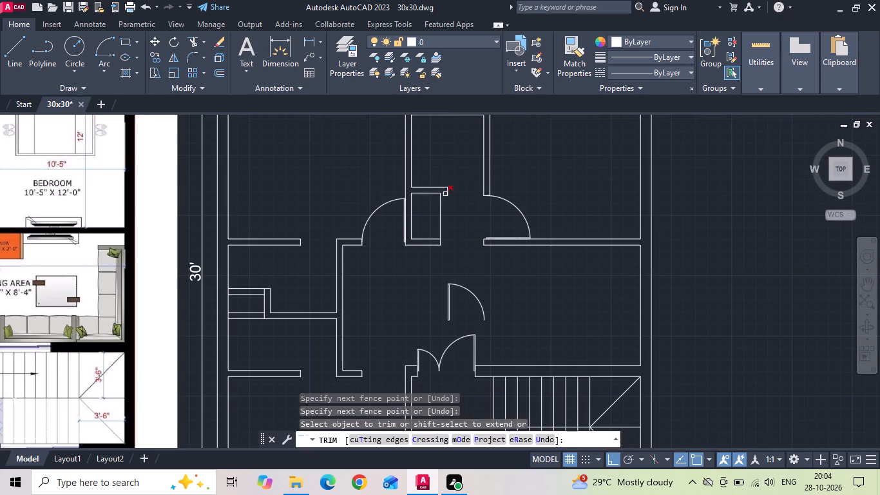
left_click(447, 197)
key("Escape")
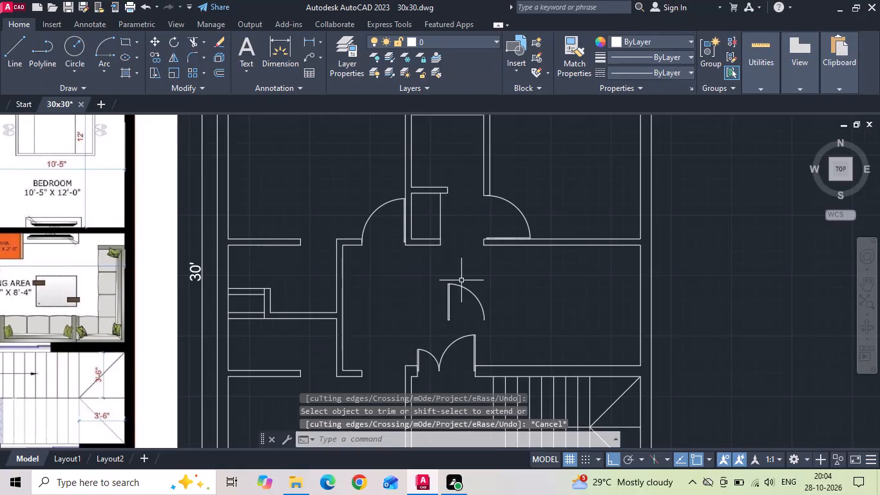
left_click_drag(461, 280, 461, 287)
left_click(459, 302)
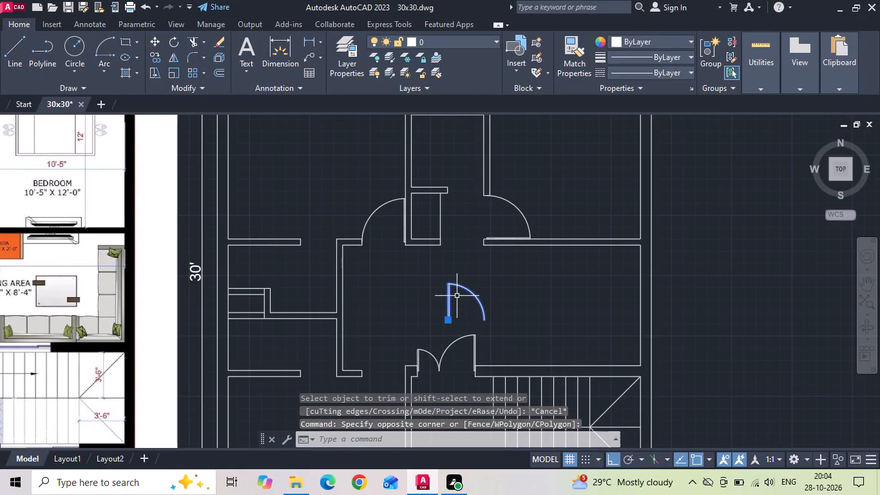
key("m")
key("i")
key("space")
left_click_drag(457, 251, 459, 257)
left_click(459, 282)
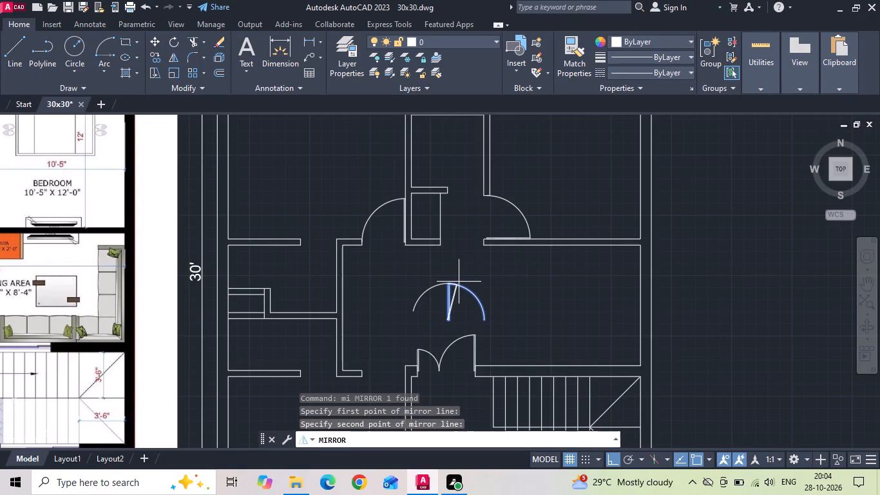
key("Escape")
Mirror the loose single door in the living area about a vertical axis, erasing the original.
scroll(468, 304, "up", 2)
left_click_drag(468, 295, 465, 283)
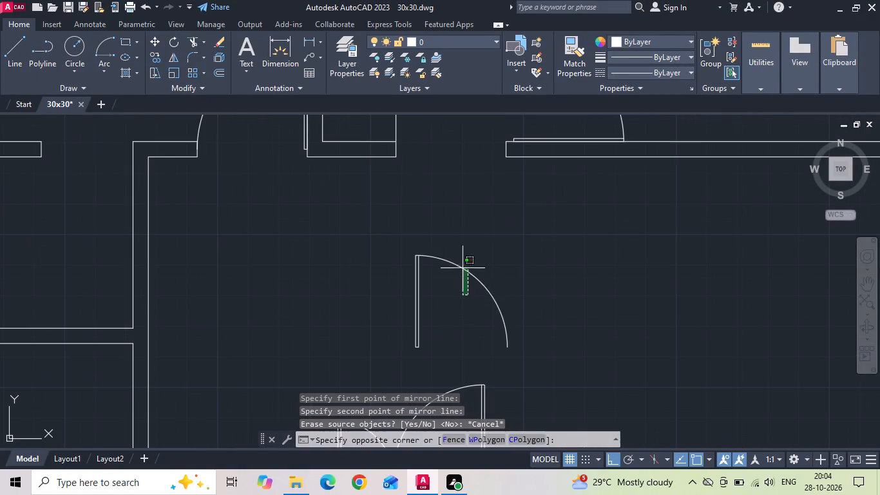
left_click(452, 222)
type("mi")
key("space")
left_click_drag(451, 212, 454, 277)
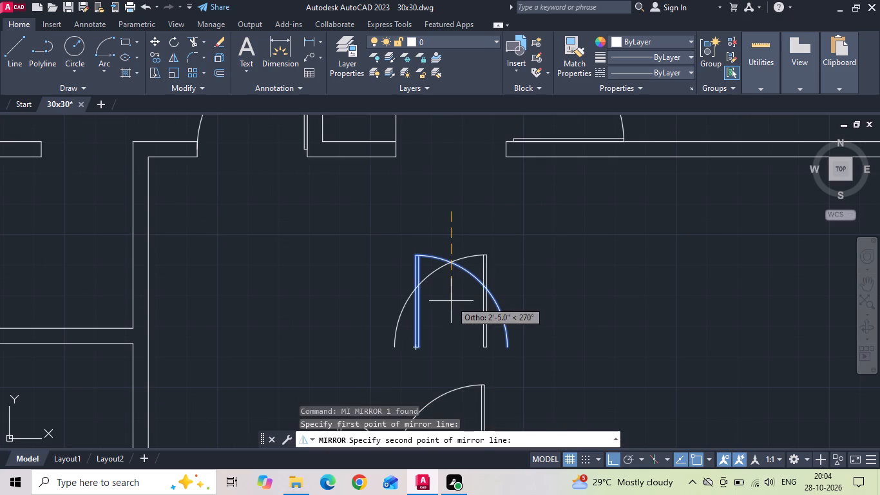
left_click(452, 330)
key("y")
key("space")
Move the mirrored door by its arc end to the midpoint of the central toilet doorway's left jamb.
left_click(452, 320)
left_click(410, 255)
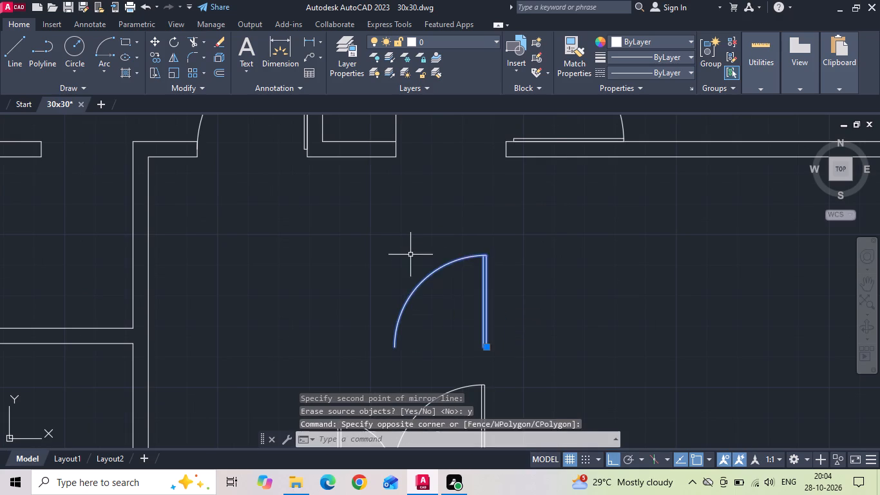
right_click(410, 255)
left_click(437, 238)
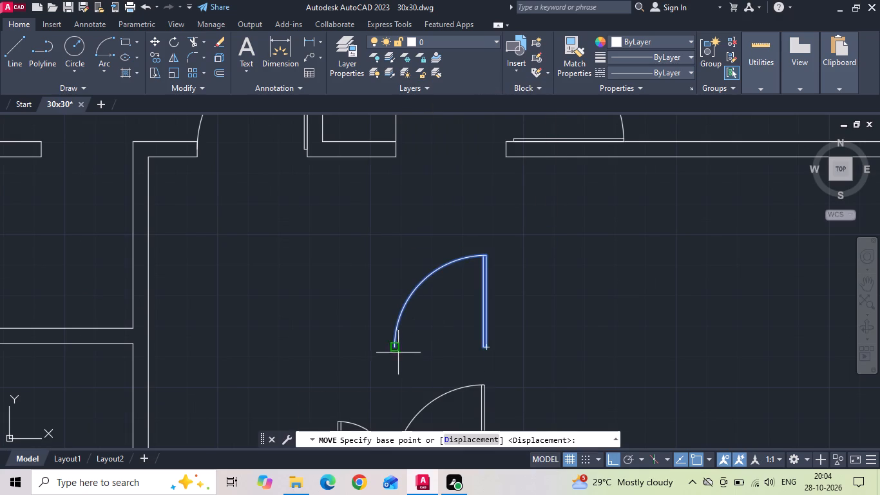
left_click(395, 350)
scroll(421, 336, "down", 1)
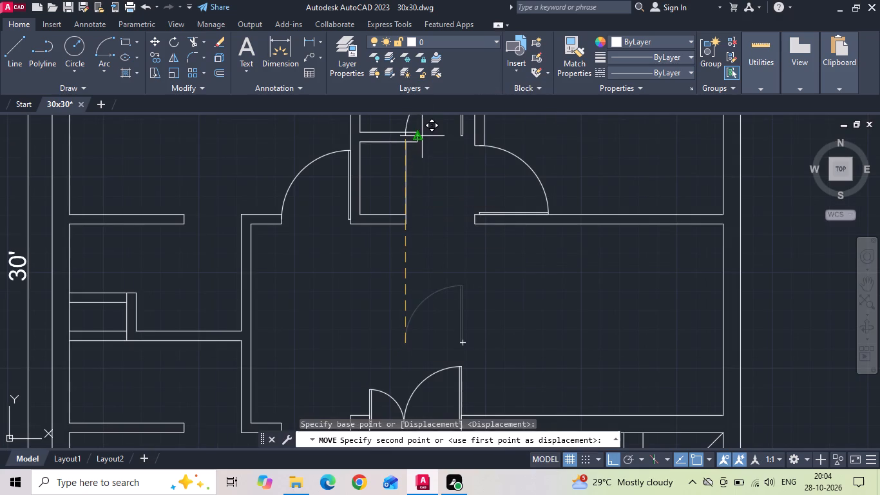
left_click(419, 136)
Mirror the central toilet door about a horizontal axis in the living area, keeping the original.
middle_click_drag(425, 144, 425, 193)
left_click(441, 150)
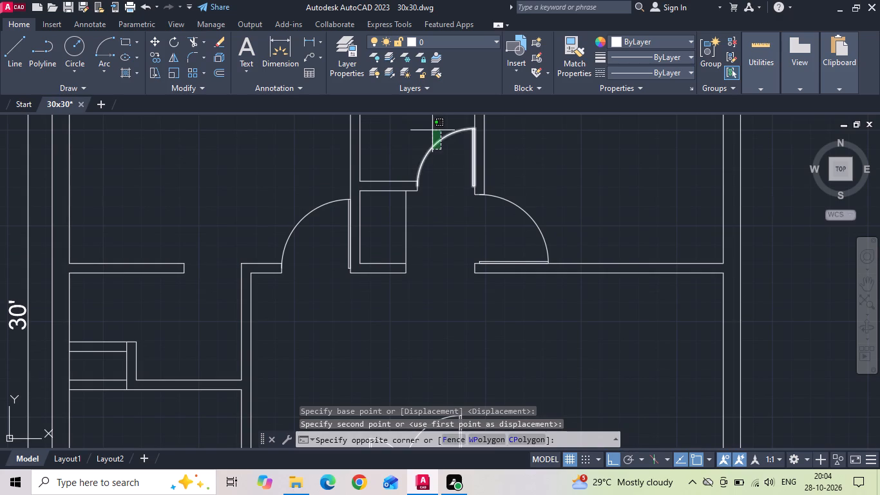
left_click(432, 130)
type("mi")
key("space")
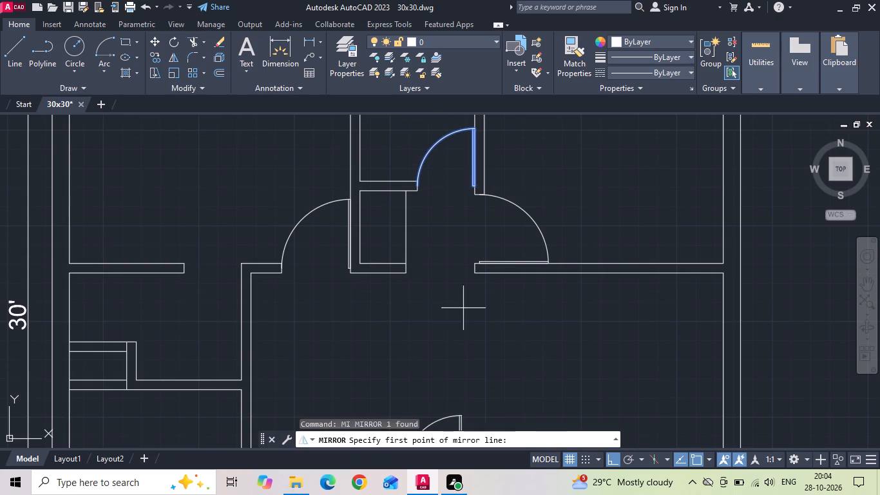
left_click(463, 304)
left_click(397, 306)
middle_click_drag(396, 306, 402, 215)
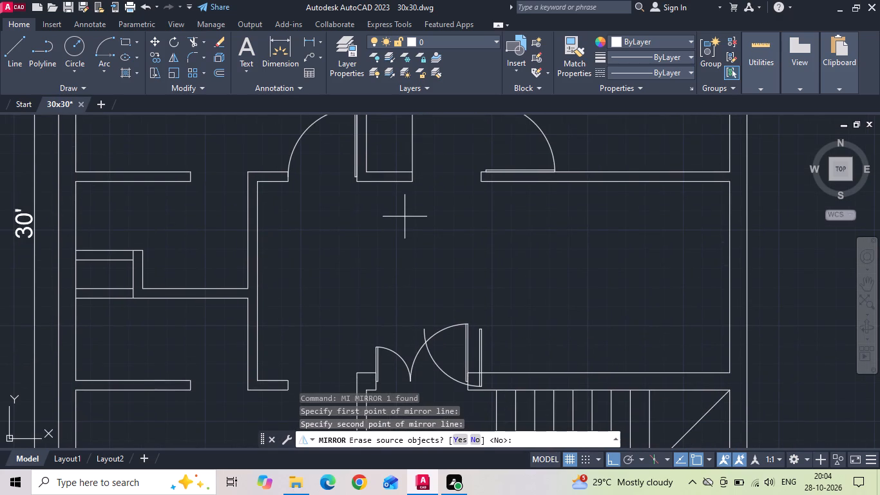
left_click(343, 235)
type("n")
key("space")
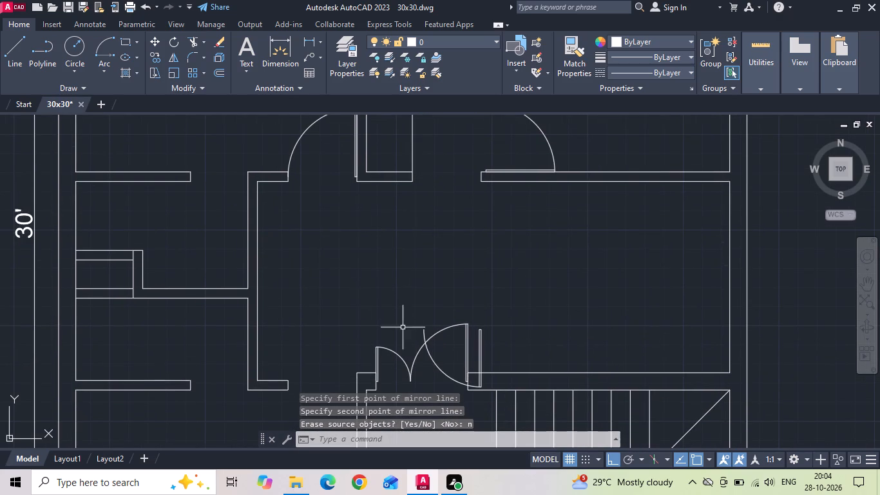
Move the mirrored copy by its arc end to the midpoint of the left toilet doorway's left wall end.
left_click(425, 331)
right_click(416, 284)
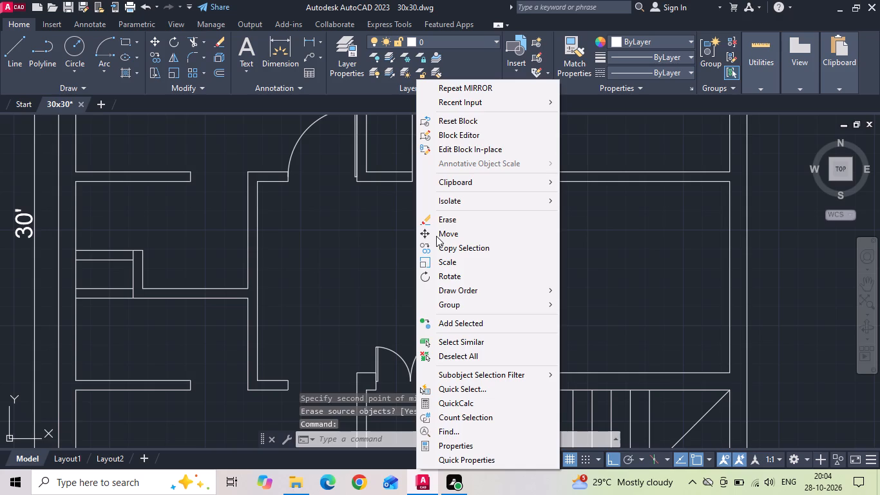
left_click(436, 236)
left_click(423, 328)
scroll(178, 164, "up", 3)
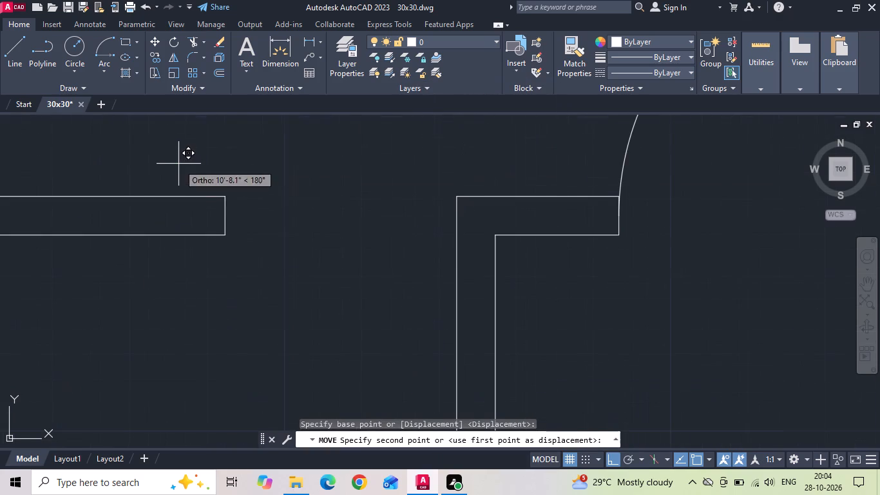
left_click(228, 214)
scroll(321, 166, "down", 3)
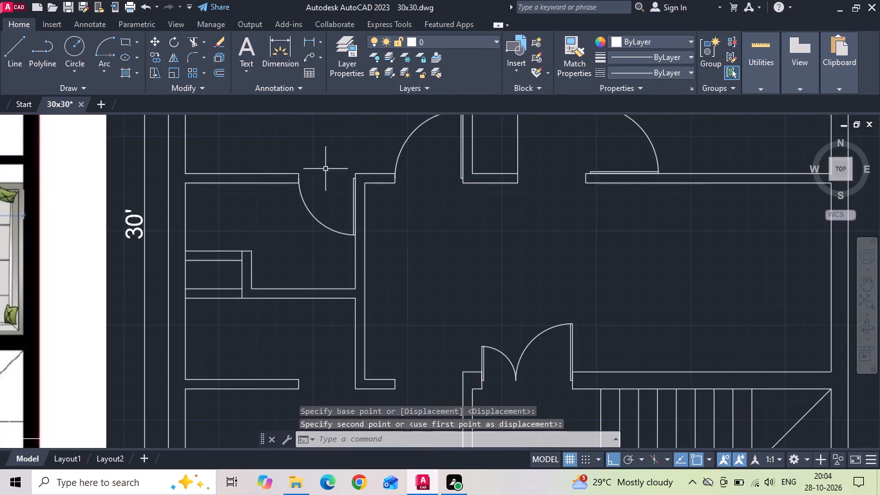
Mirror the left toilet's door about a horizontal axis through the wash area, keeping the original.
left_click_drag(325, 188, 320, 217)
left_click(313, 237)
key("m")
type("i")
key("space")
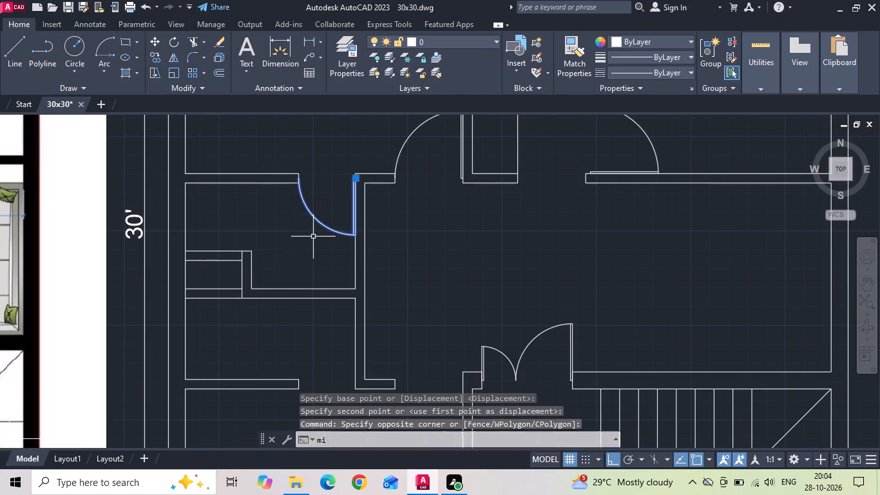
middle_click_drag(308, 318, 327, 242)
left_click_drag(356, 255, 340, 257)
left_click(301, 255)
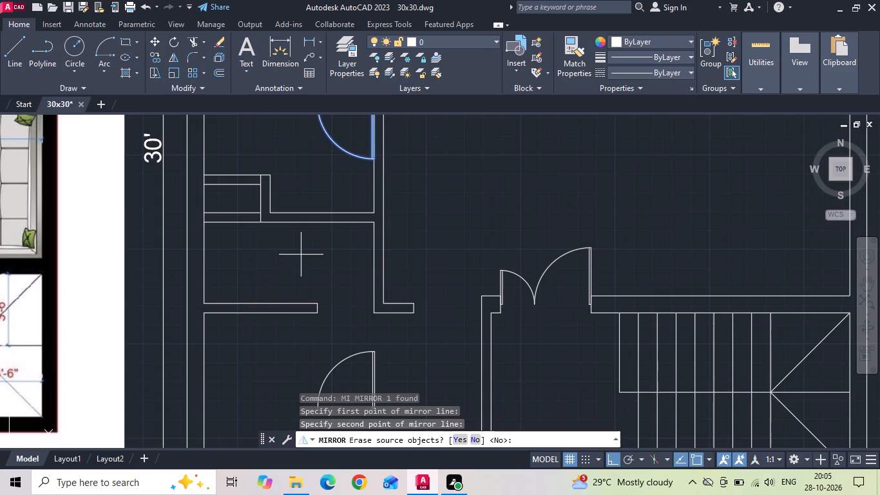
type("n")
key("space")
Move the new door copy by its arc end to the midpoint of the wash area doorway's left wall end.
middle_click_drag(307, 264, 330, 216)
left_click_drag(363, 287, 360, 318)
left_click(360, 318)
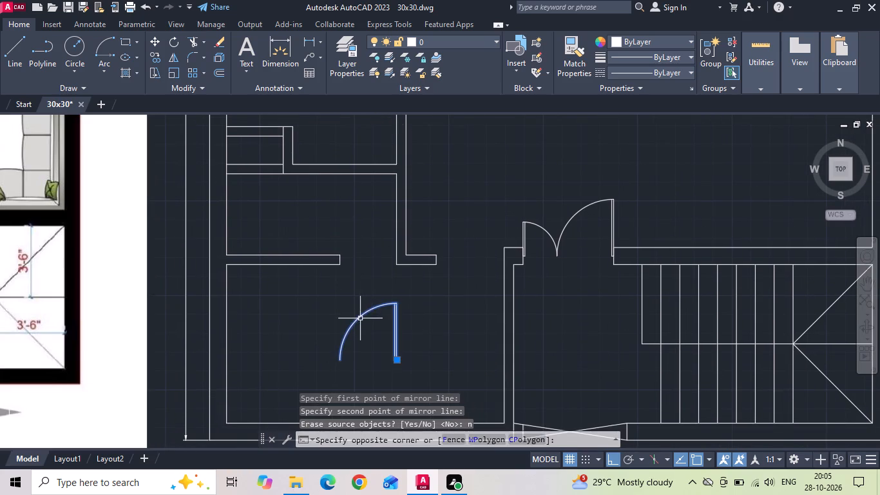
right_click(370, 268)
left_click(401, 230)
scroll(334, 354, "up", 1)
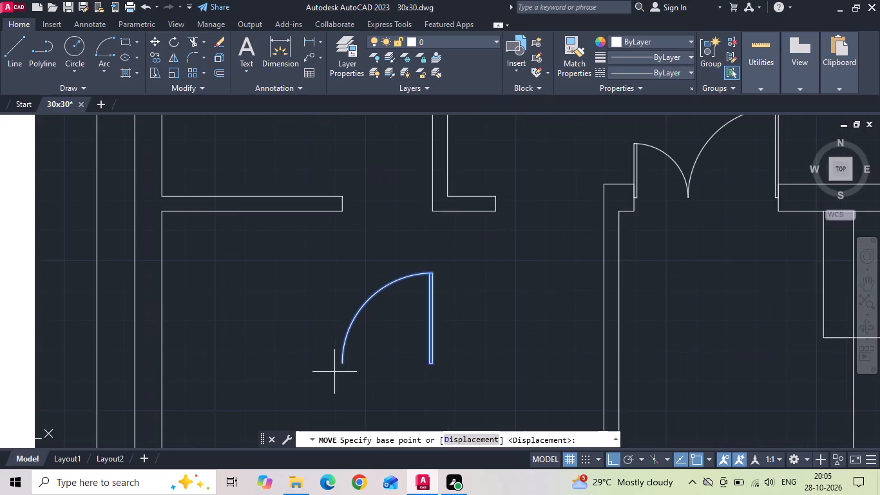
left_click(340, 365)
scroll(345, 196, "up", 2)
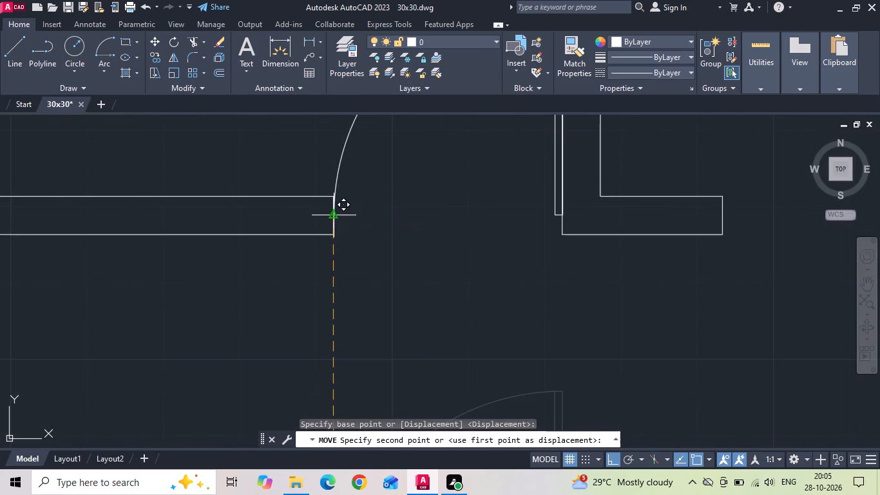
left_click(334, 214)
scroll(294, 277, "down", 3)
scroll(415, 289, "down", 2)
Mirror the left bedroom door about a horizontal axis across the living area, keeping the original.
left_click(428, 175)
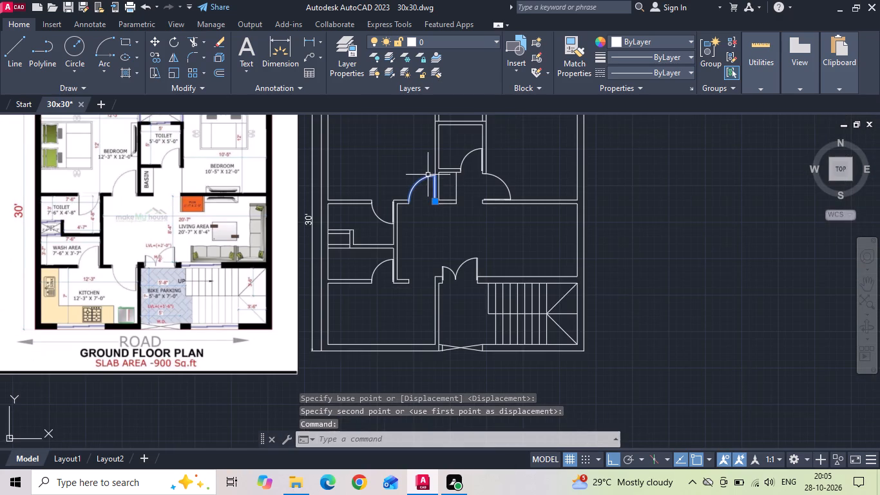
type("mi")
key("space")
scroll(421, 289, "up", 1)
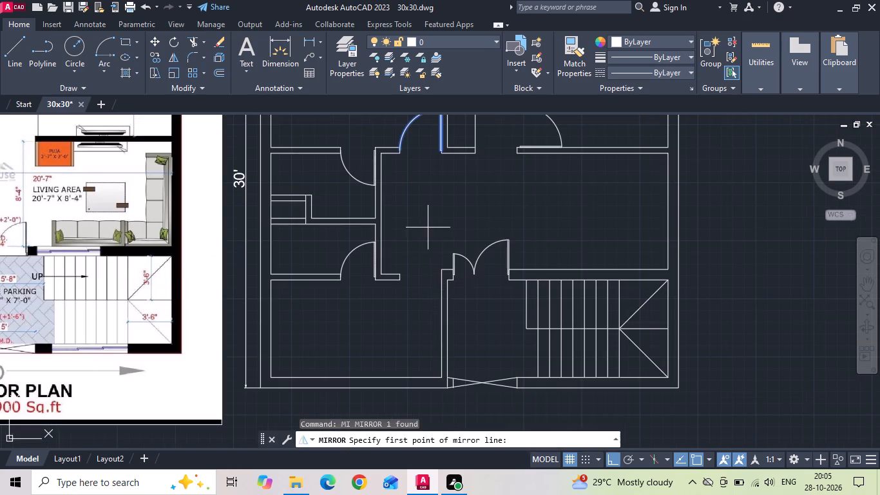
left_click(428, 227)
left_click(416, 220)
type("n")
key("space")
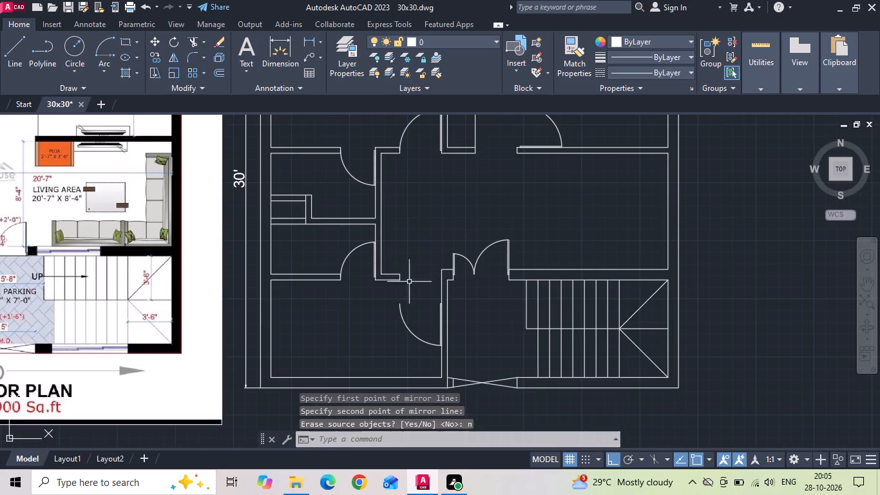
Move the mirrored bedroom door copy by its arc end to the midpoint of the kitchen doorway's left wall end.
left_click(403, 324)
right_click(403, 324)
left_click(427, 230)
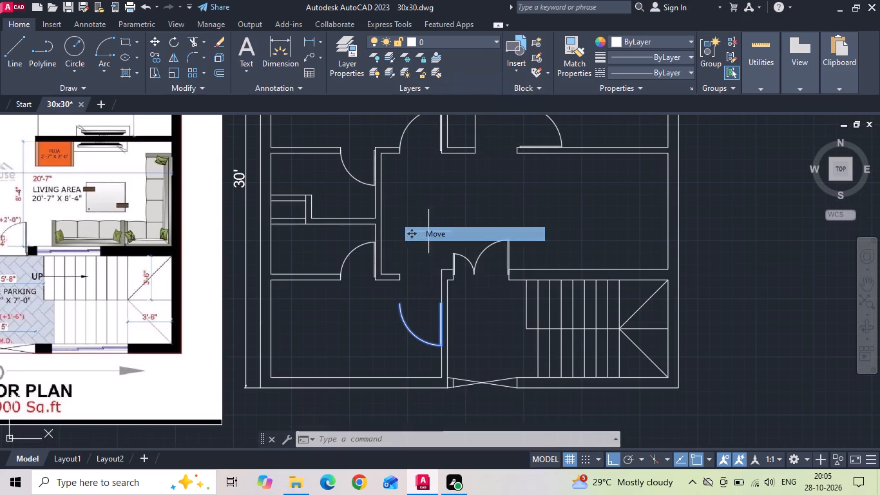
scroll(415, 302, "up", 3)
left_click(352, 301)
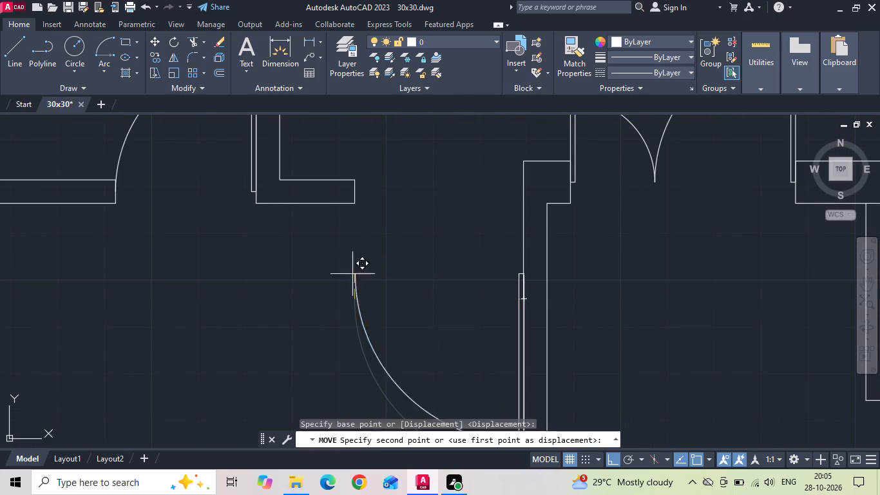
left_click(354, 195)
scroll(450, 237, "down", 3)
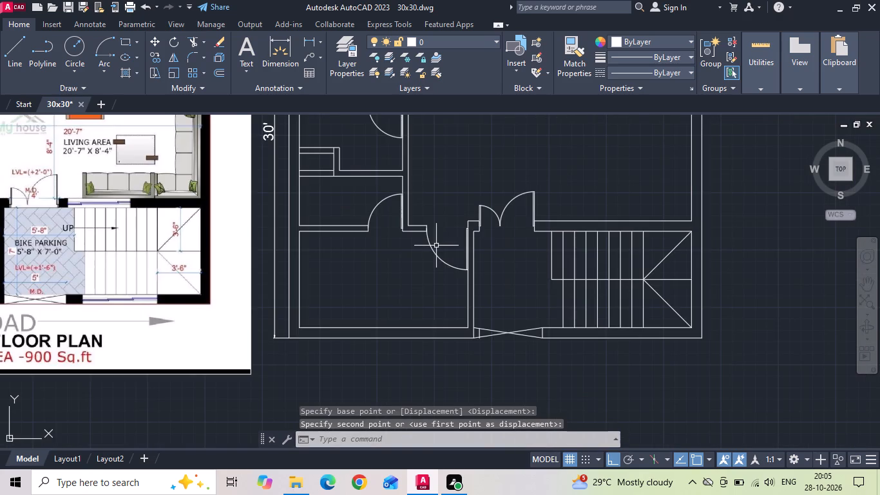
Measure the window between the living area and the stairs on the reference image with a linear dimension.
scroll(440, 263, "down", 1)
scroll(17, 191, "up", 3)
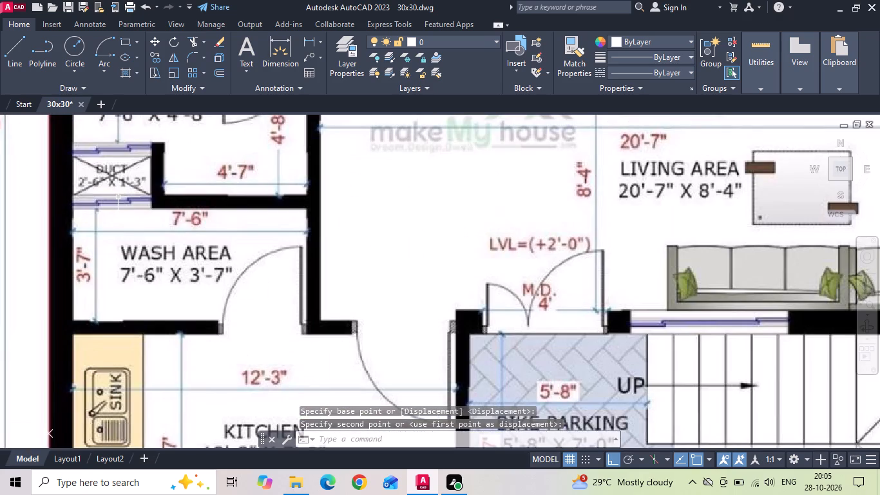
scroll(118, 197, "down", 1)
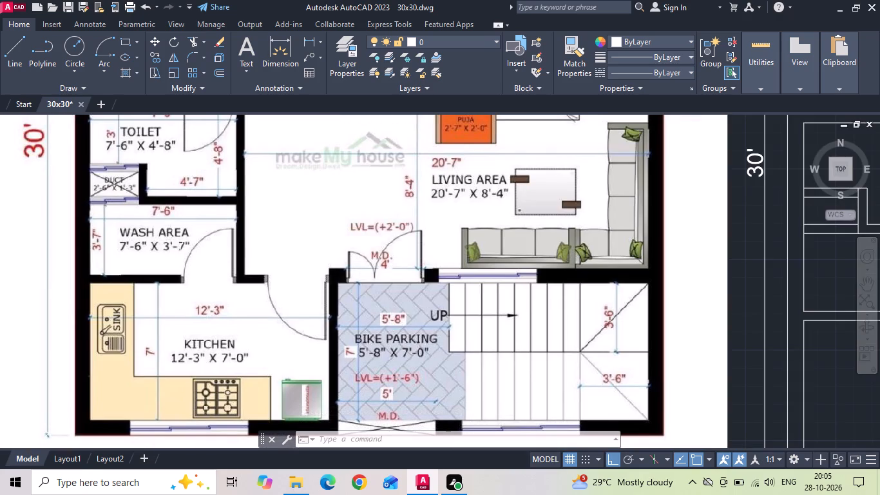
left_click(312, 46)
scroll(511, 290, "up", 2)
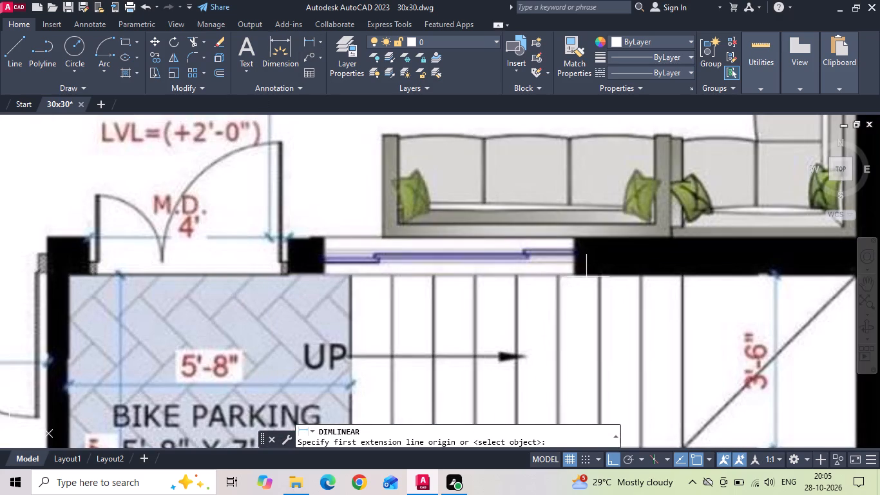
left_click(575, 271)
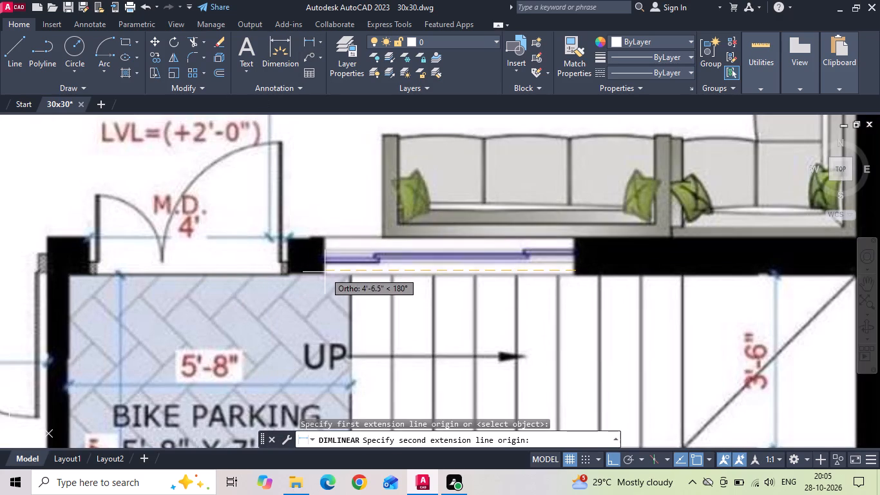
key("Escape")
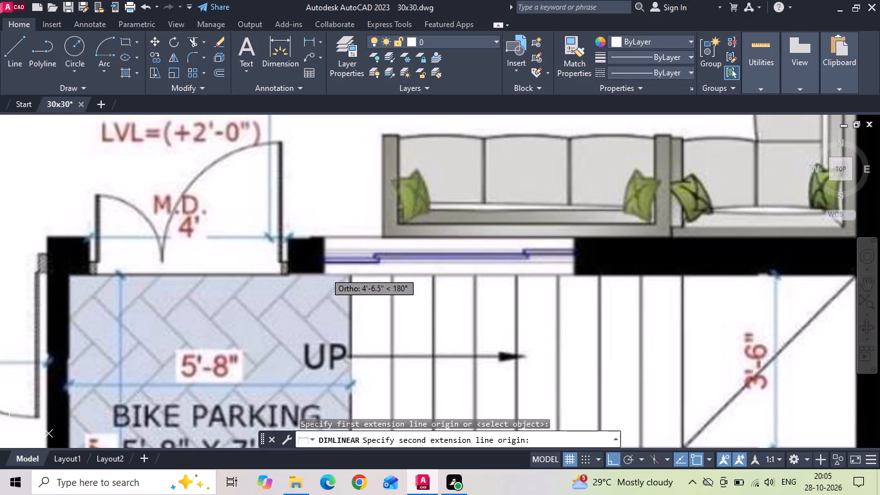
key("space")
left_click(323, 273)
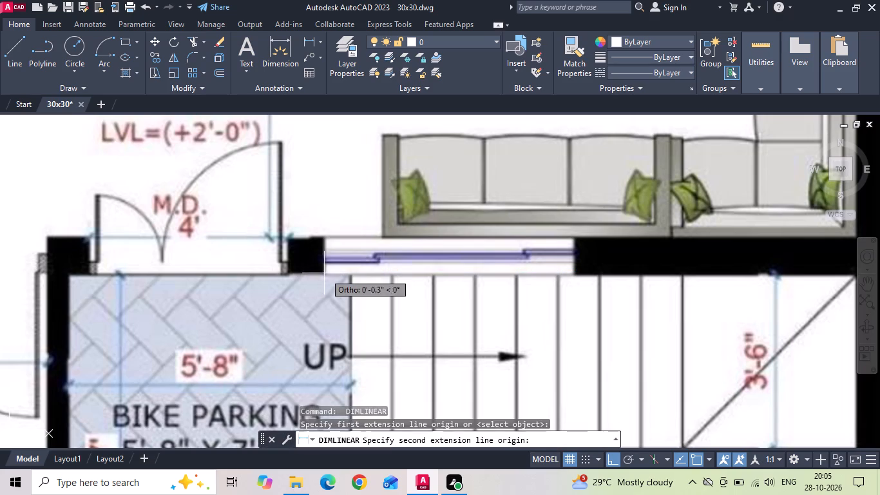
key("Escape")
Copy the wall-end line beside the double-leaf main door 9 inches to the right along the living area wall.
scroll(274, 266, "down", 4)
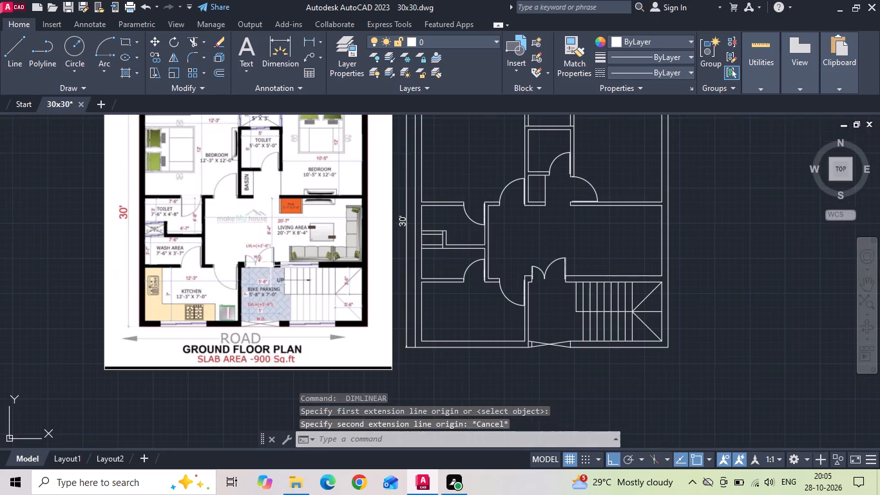
scroll(570, 287, "up", 3)
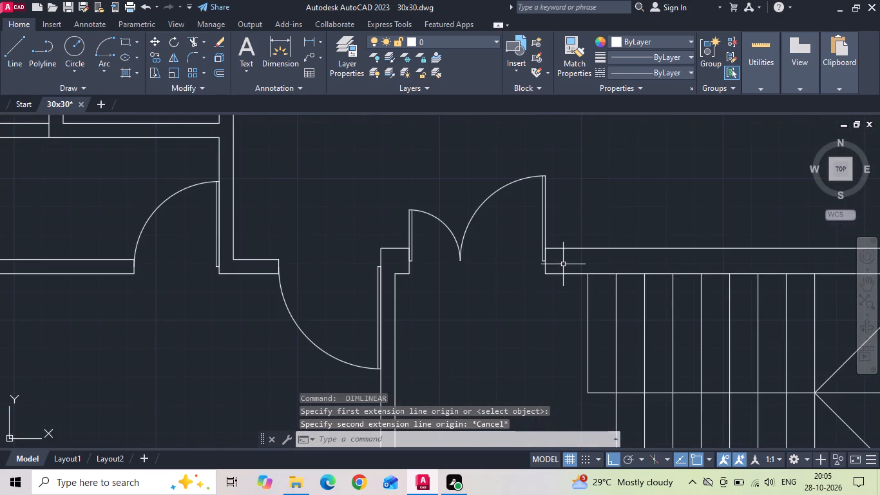
middle_click_drag(563, 264, 350, 240)
scroll(344, 240, "up", 1)
left_click(326, 246)
left_click(312, 244)
right_click(311, 244)
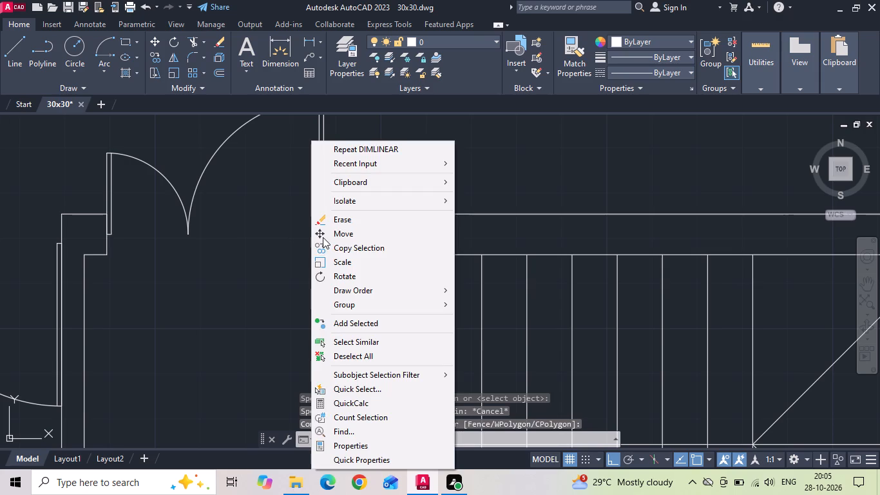
left_click(327, 247)
left_click_drag(432, 151, 456, 151)
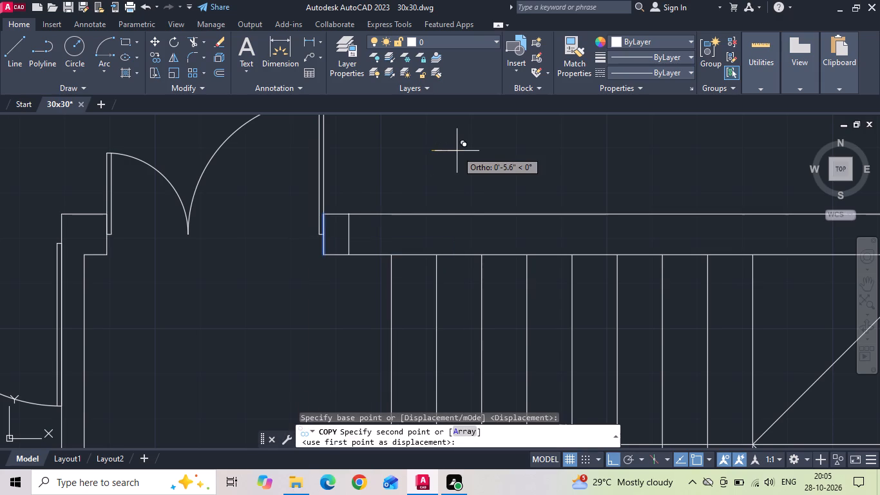
key("9")
key("Return")
key("Escape")
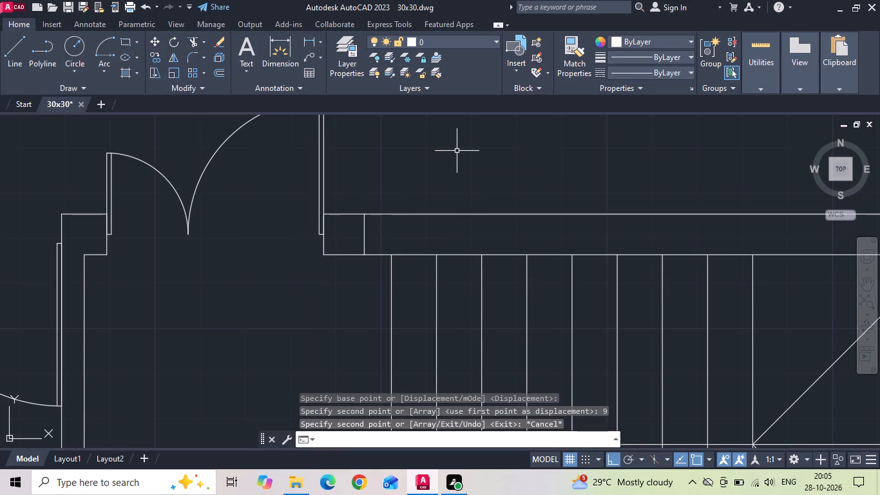
Copy the new window edge line 4'6" to the right to mark the other side of the window opening.
left_click_drag(411, 232, 382, 237)
left_click(355, 238)
right_click(354, 238)
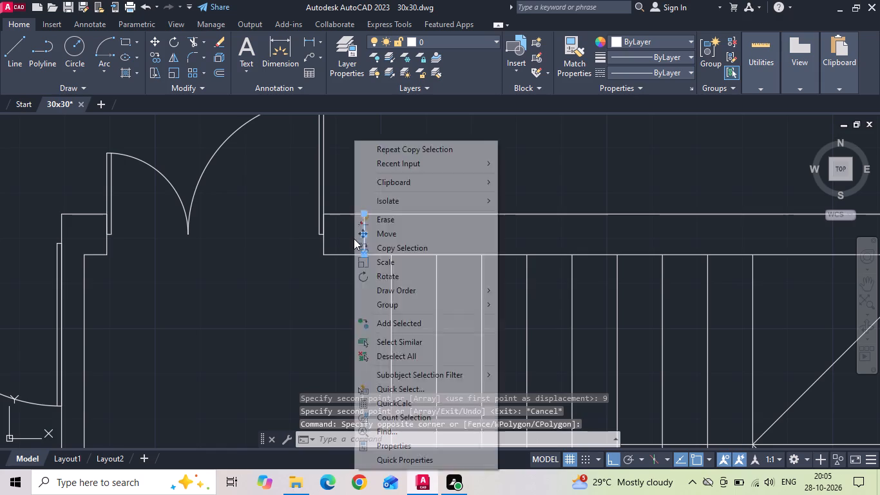
left_click(370, 247)
left_click_drag(411, 239, 438, 239)
type("4'6")
key("Return")
key("Escape")
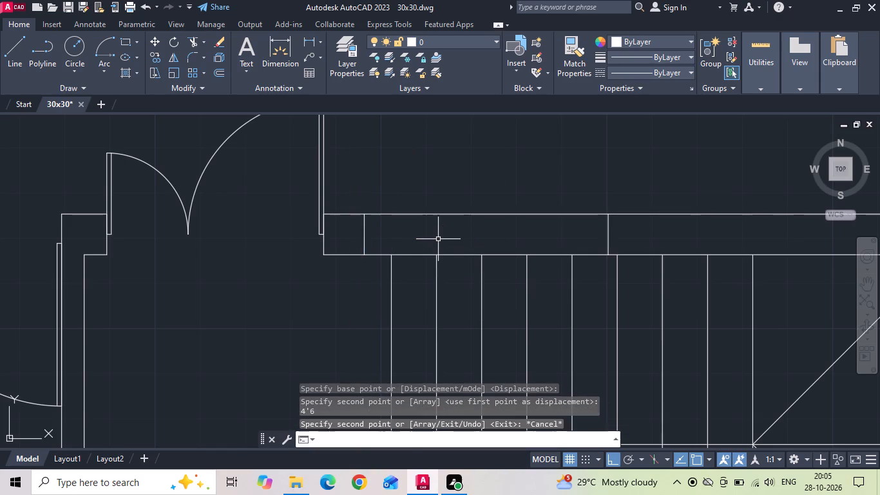
Move the right edge line of the window between living area and stairs 6 inches further right.
scroll(531, 256, "down", 1)
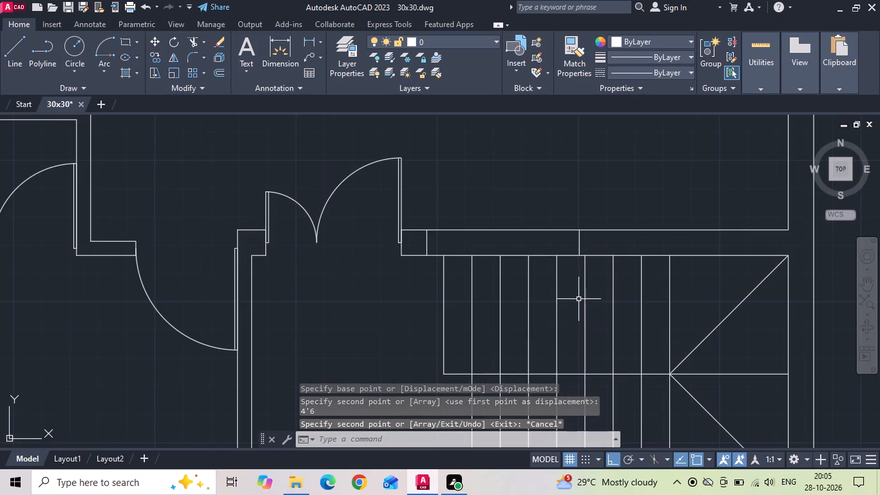
scroll(578, 301, "down", 2)
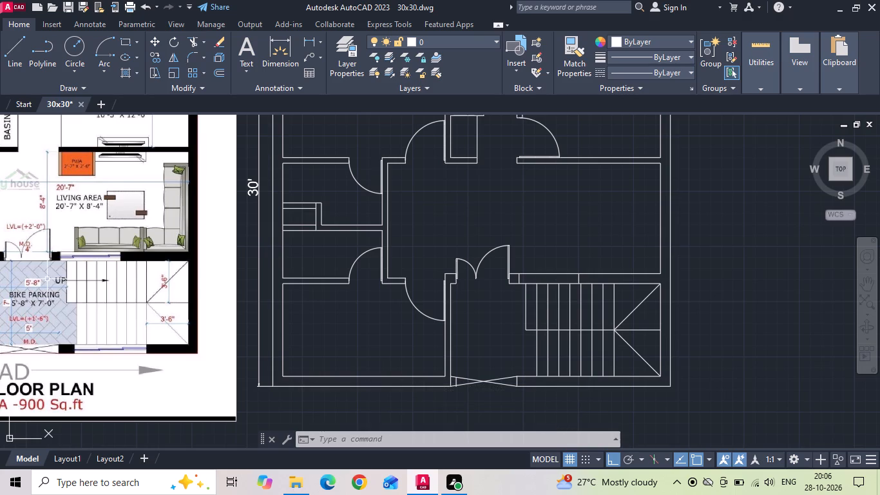
scroll(52, 270, "up", 2)
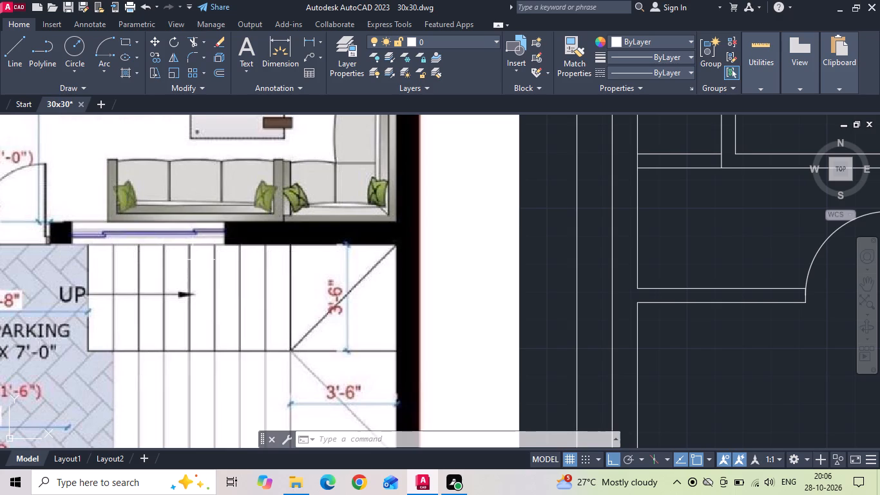
scroll(193, 260, "down", 2)
scroll(736, 320, "up", 1)
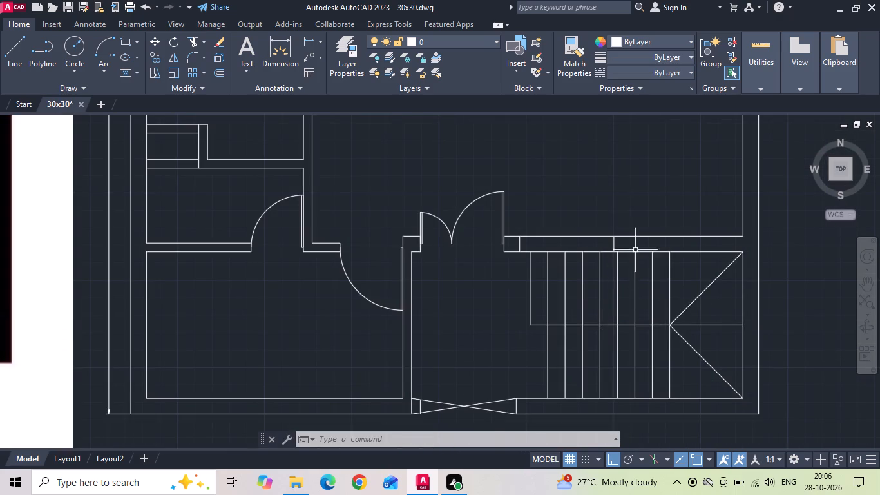
scroll(635, 242, "up", 3)
left_click_drag(617, 244, 606, 247)
left_click(502, 253)
right_click(502, 253)
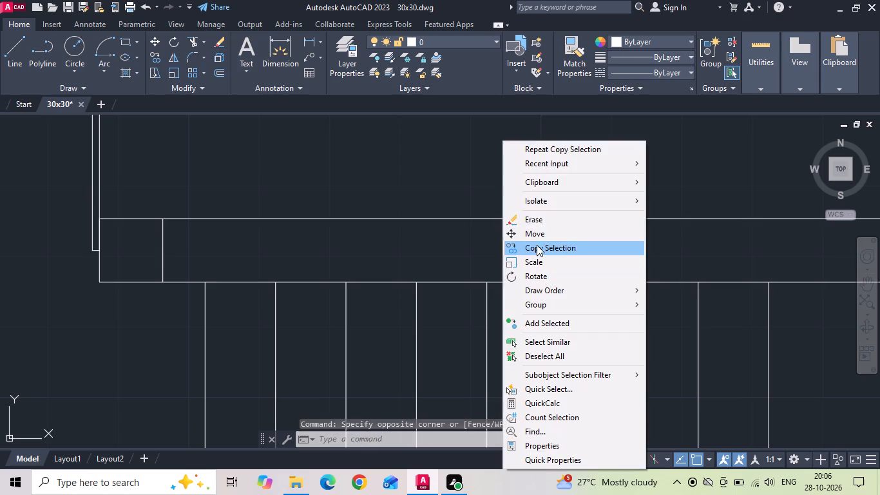
left_click(540, 235)
left_click_drag(519, 164, 590, 161)
key("6")
key("Return")
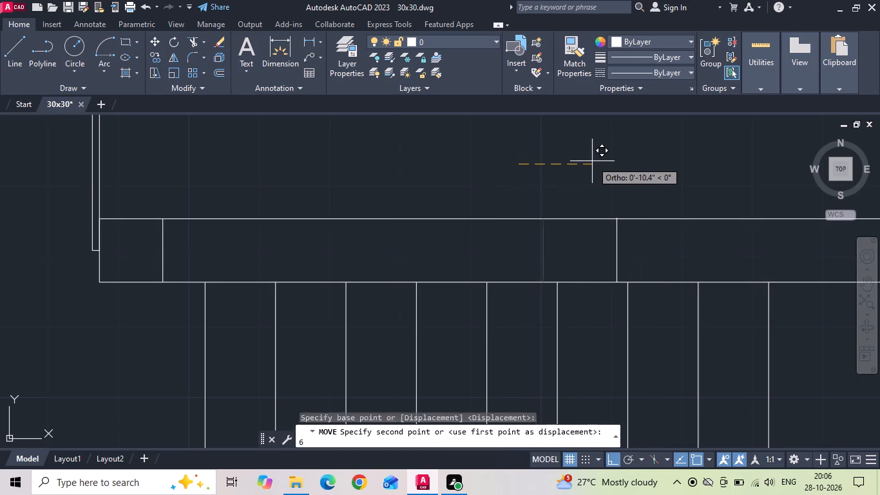
Measure from the left edge of the front-wall window below the stairs on the reference image with a linear dimension.
scroll(588, 160, "down", 4)
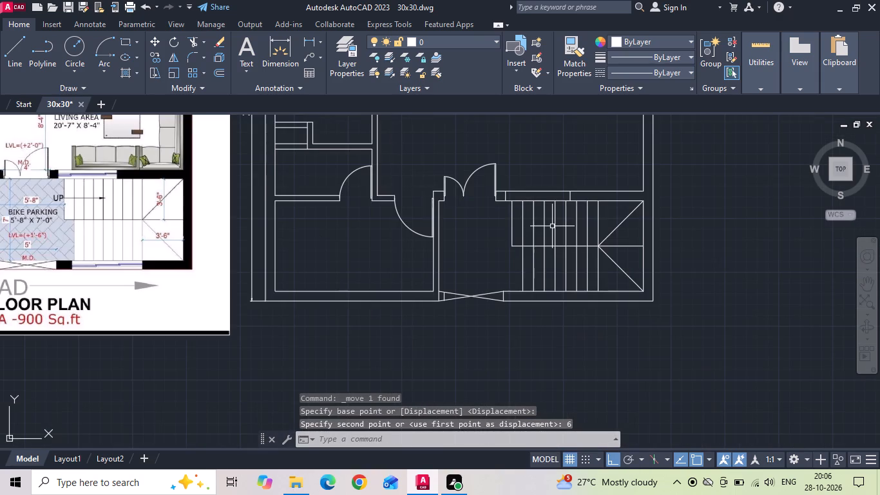
middle_click_drag(551, 231, 552, 272)
scroll(553, 273, "down", 1)
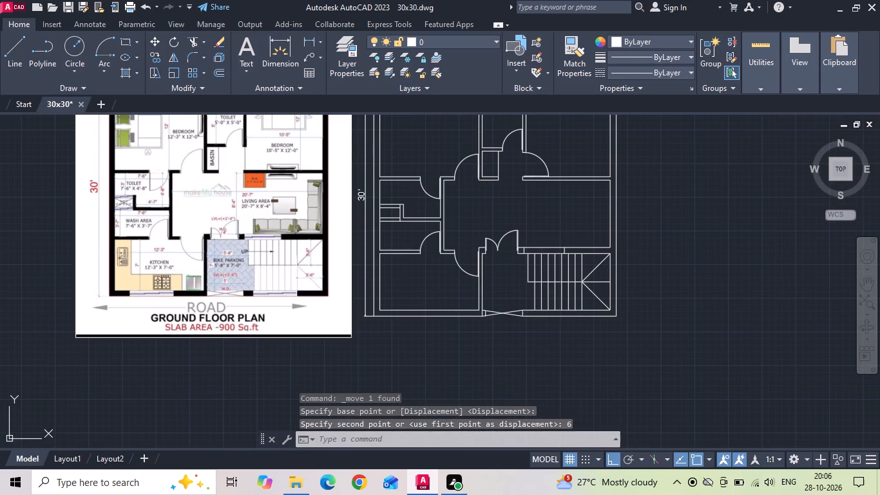
scroll(254, 289, "up", 3)
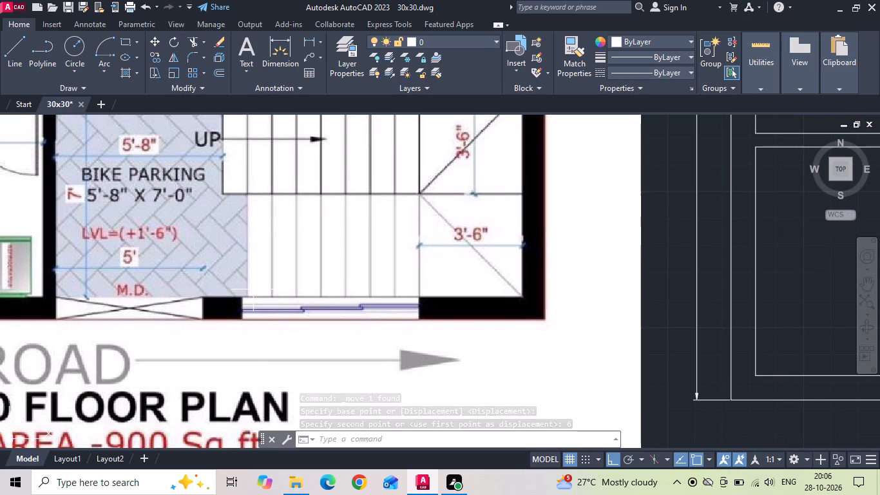
left_click(305, 45)
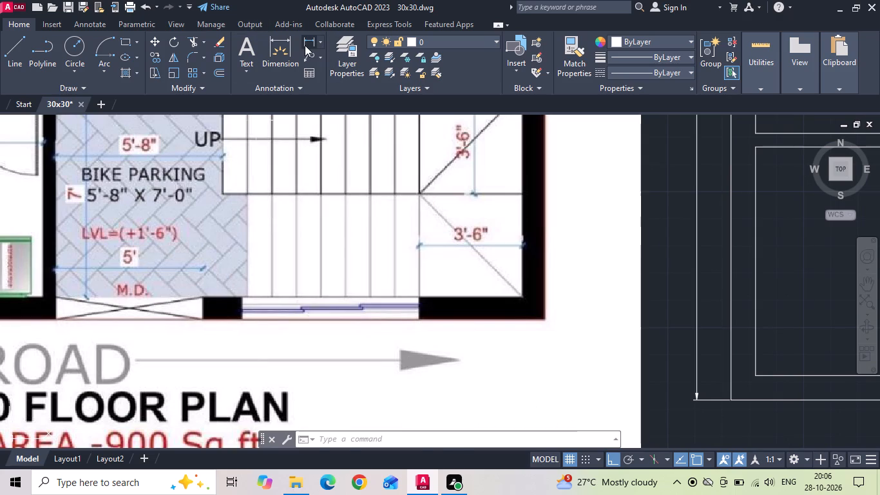
left_click(244, 317)
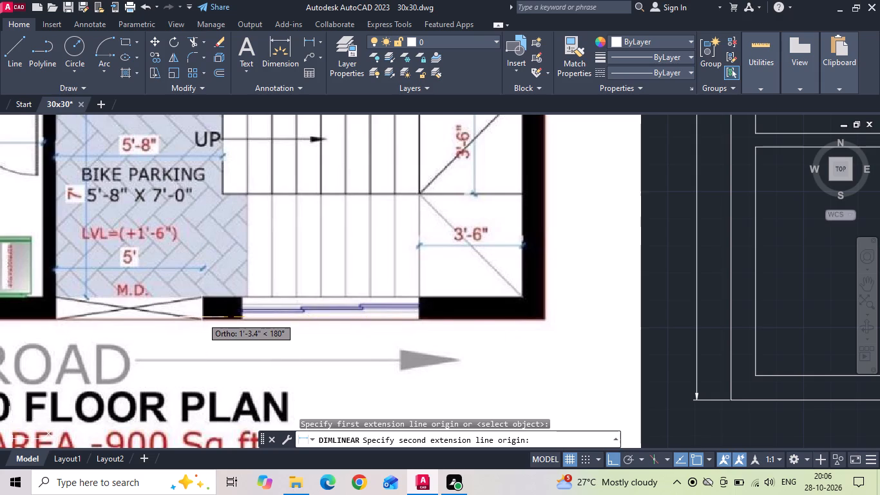
key("Escape")
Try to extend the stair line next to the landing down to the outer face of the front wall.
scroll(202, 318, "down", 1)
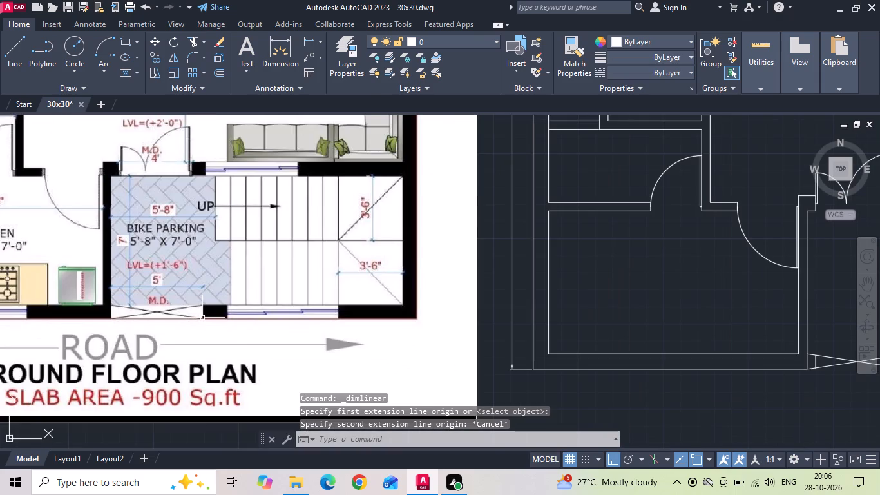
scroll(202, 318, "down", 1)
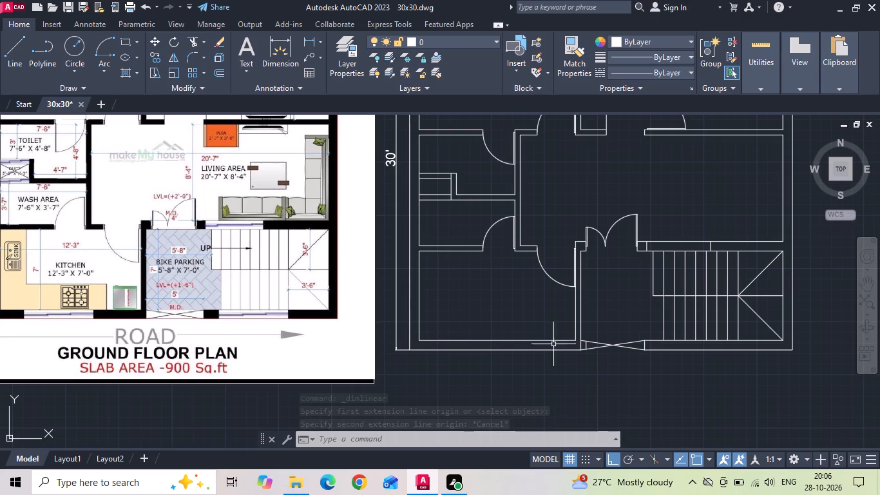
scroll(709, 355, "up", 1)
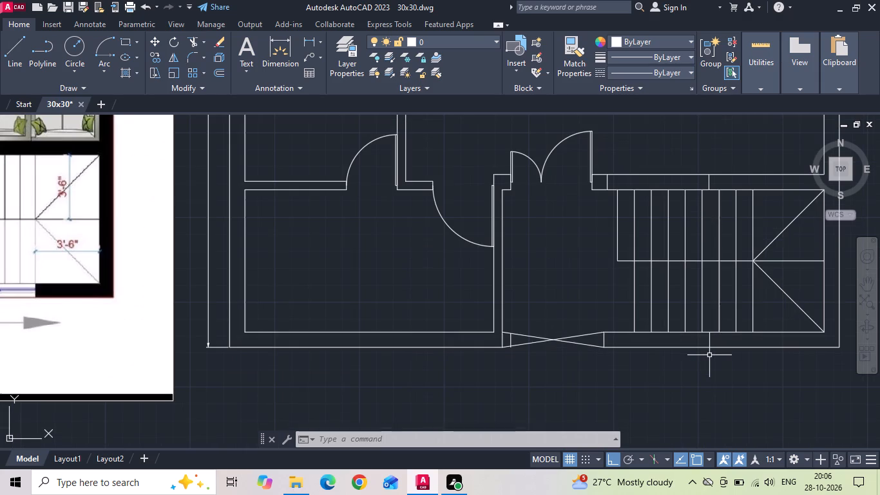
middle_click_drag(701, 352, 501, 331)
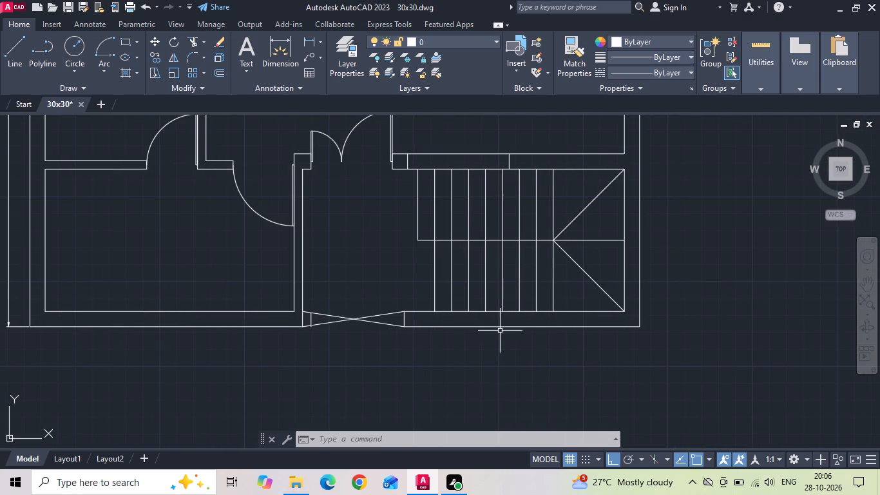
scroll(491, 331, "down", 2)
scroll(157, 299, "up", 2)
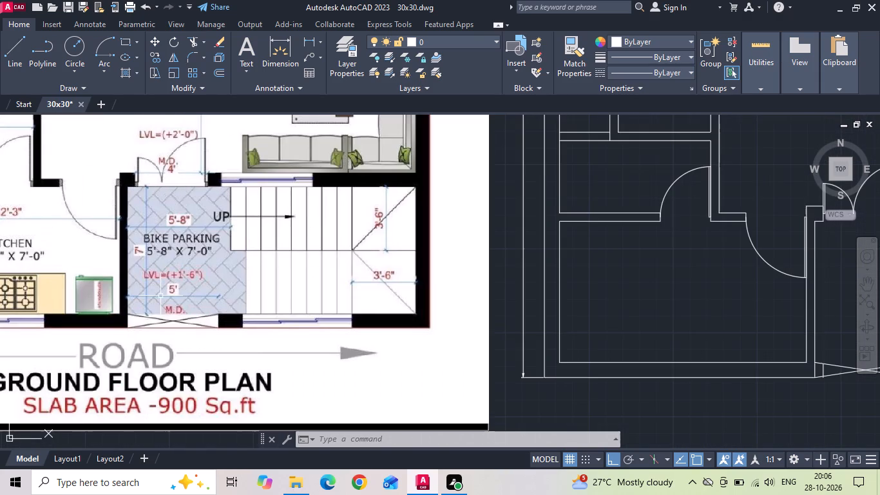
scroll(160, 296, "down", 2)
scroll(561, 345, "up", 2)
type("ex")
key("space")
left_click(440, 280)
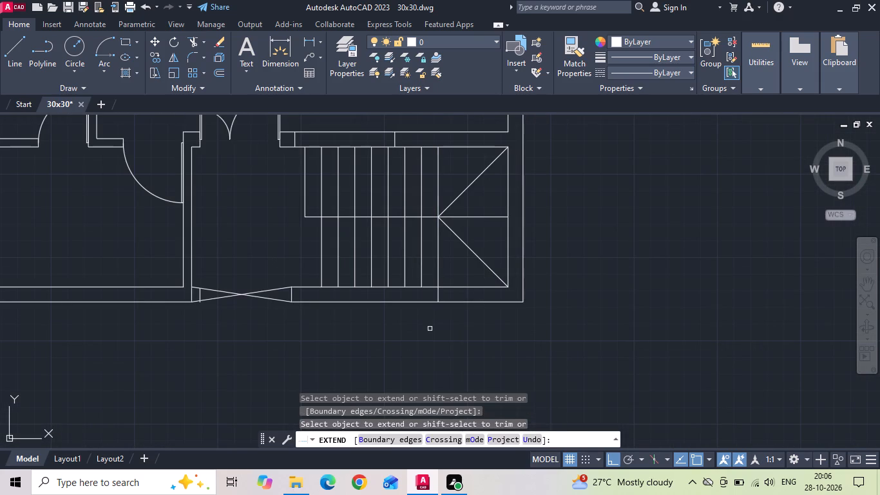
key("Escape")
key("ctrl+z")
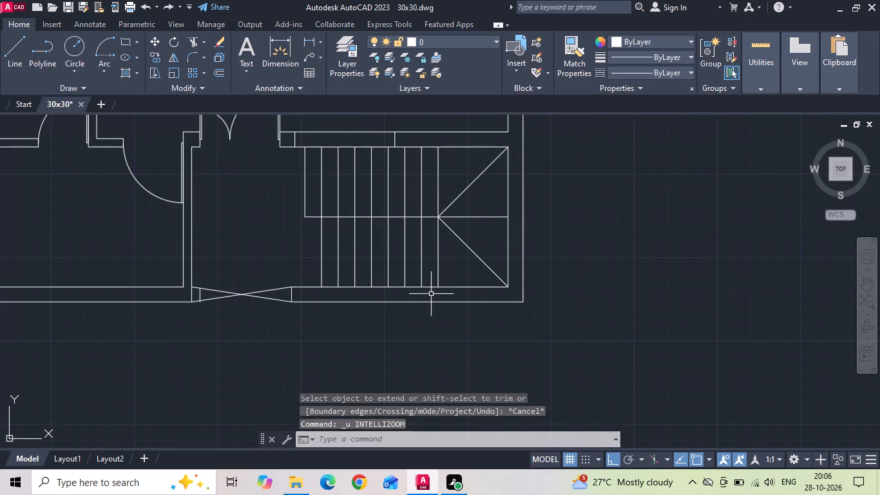
Draw a line across the front wall thickness, from the lower end of the stair line beside the landing to the outer face.
type("l")
key("space")
scroll(432, 291, "up", 2)
left_click(443, 282)
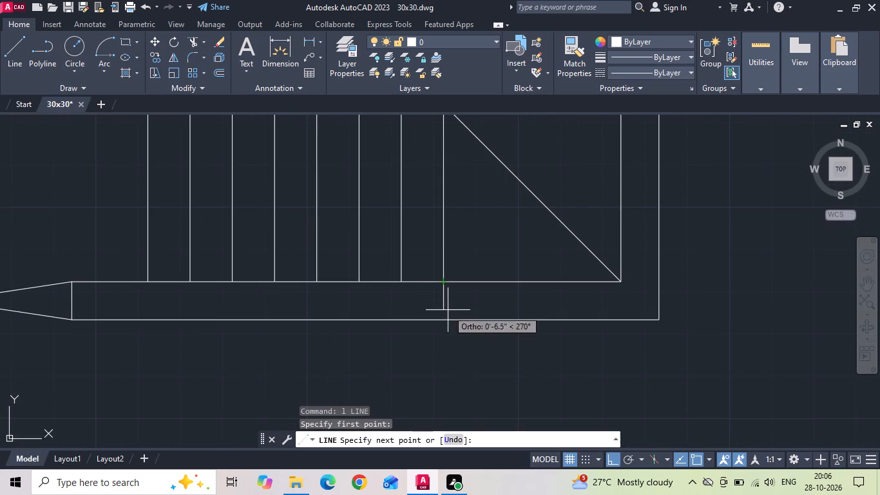
left_click(445, 319)
key("Escape")
Copy the new front-wall window edge line 6' to the left to mark the opposite side of the opening.
left_click(448, 312)
left_click(414, 307)
right_click(414, 307)
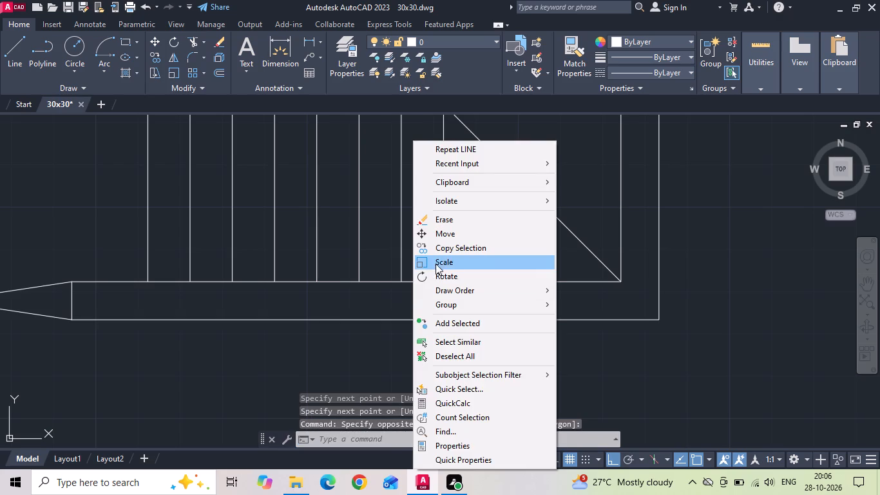
left_click(443, 249)
left_click_drag(588, 392, 550, 392)
key("6")
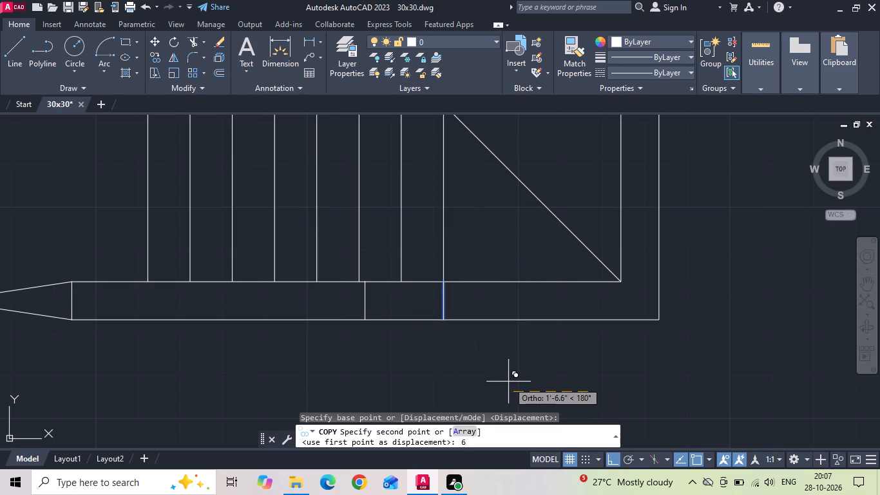
key("apostrophe")
key("Return")
scroll(512, 364, "down", 2)
key("Escape")
Measure from the left edge of the kitchen's front-wall window on the reference image with a linear dimension.
scroll(512, 364, "down", 2)
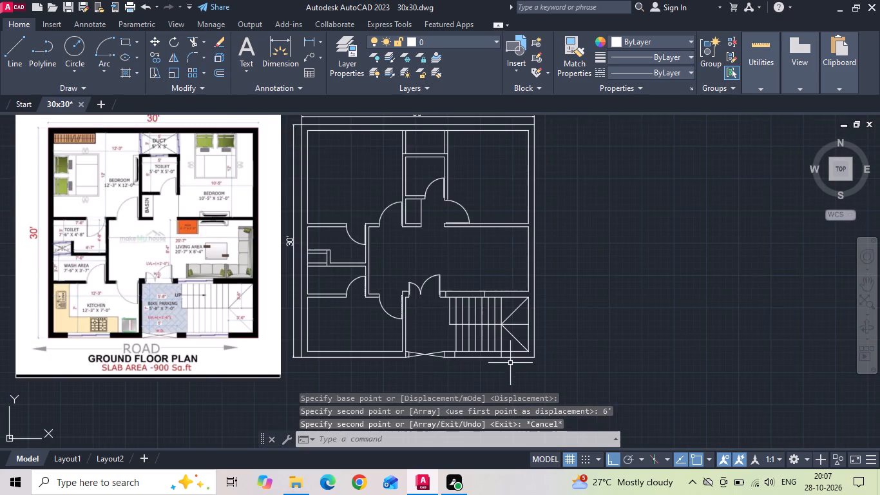
scroll(226, 372, "up", 1)
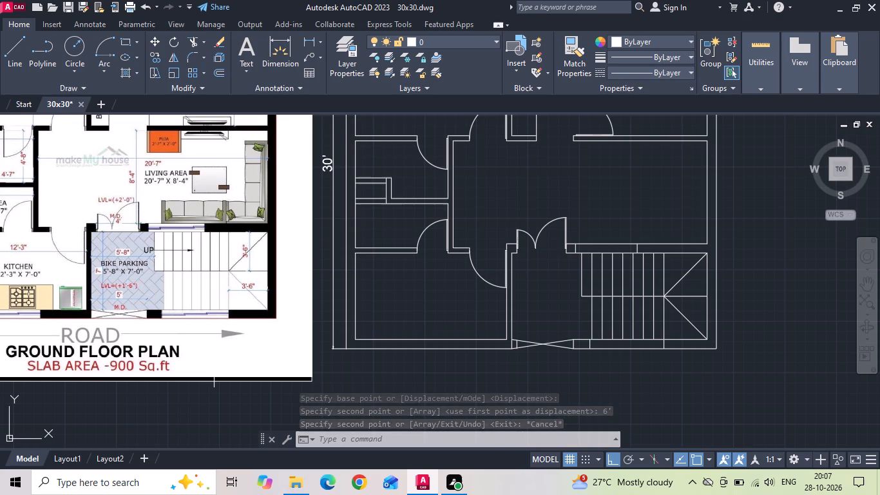
middle_click_drag(218, 354, 411, 312)
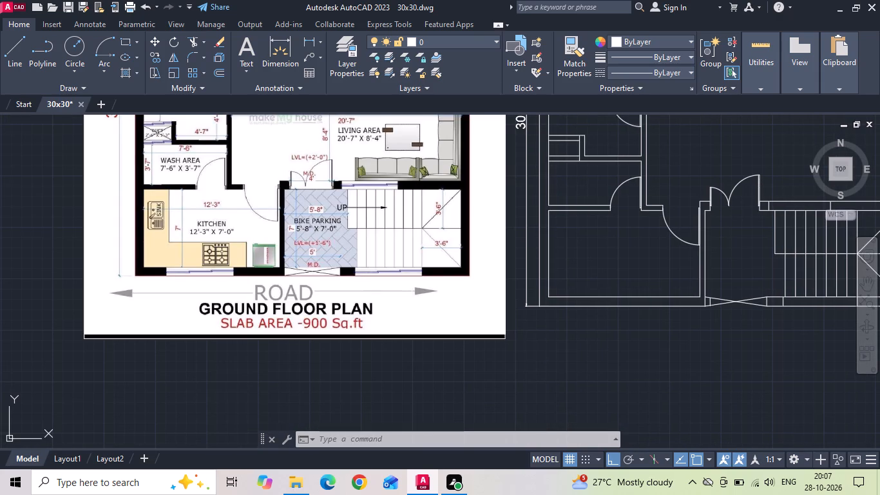
left_click(305, 39)
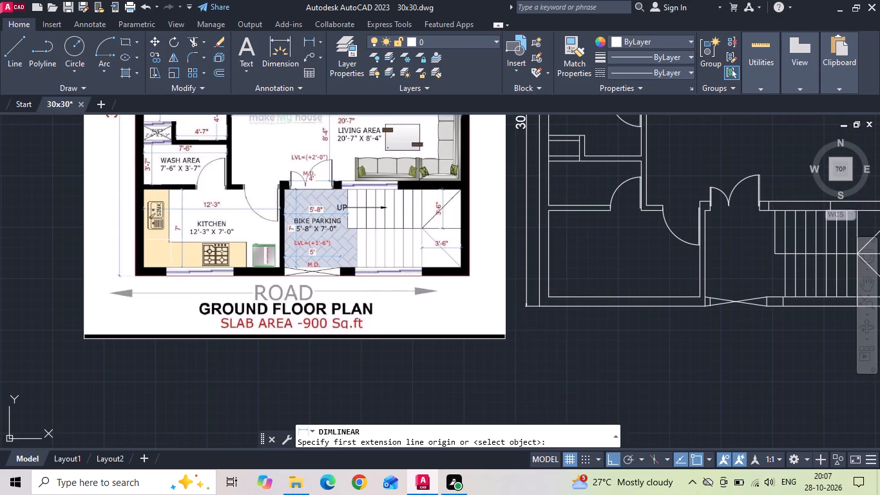
scroll(163, 265, "up", 3)
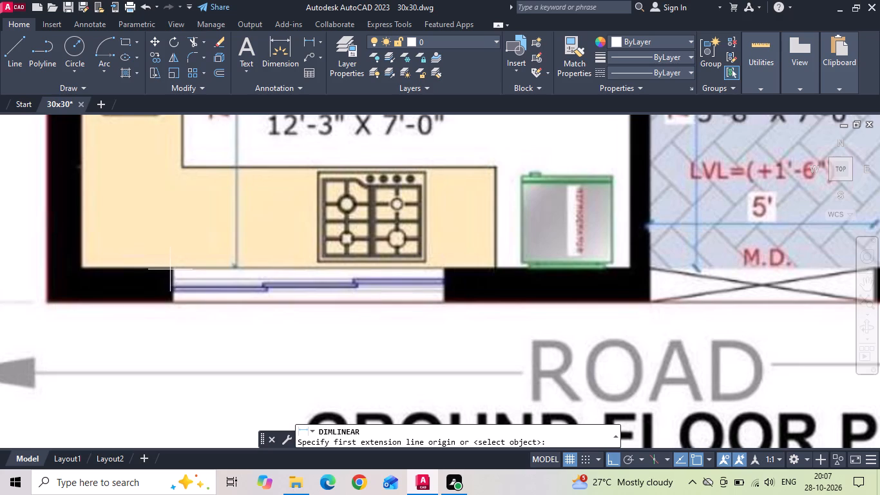
left_click(170, 269)
key("Escape")
scroll(77, 269, "down", 4)
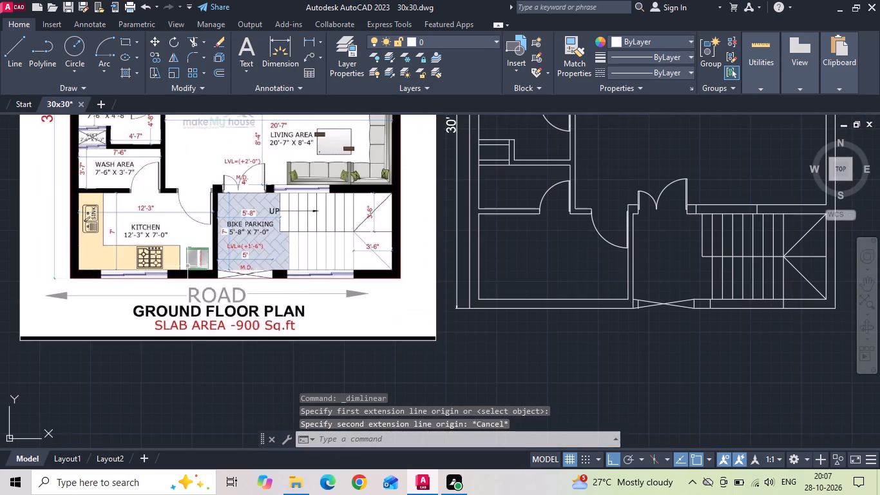
scroll(517, 287, "up", 1)
scroll(397, 282, "down", 1)
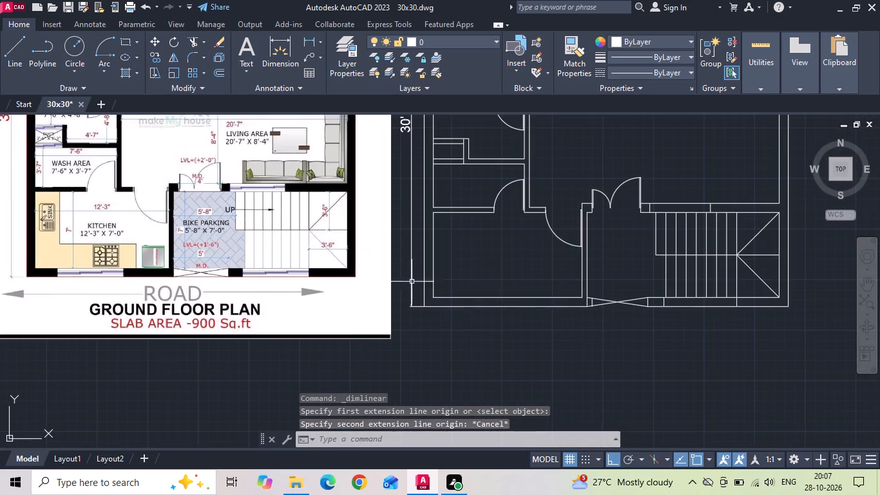
Copy both edge lines of the staircase's front-wall window to the kitchen's inner lower-left corner.
scroll(687, 311, "up", 2)
left_click_drag(664, 287, 645, 290)
left_click(596, 289)
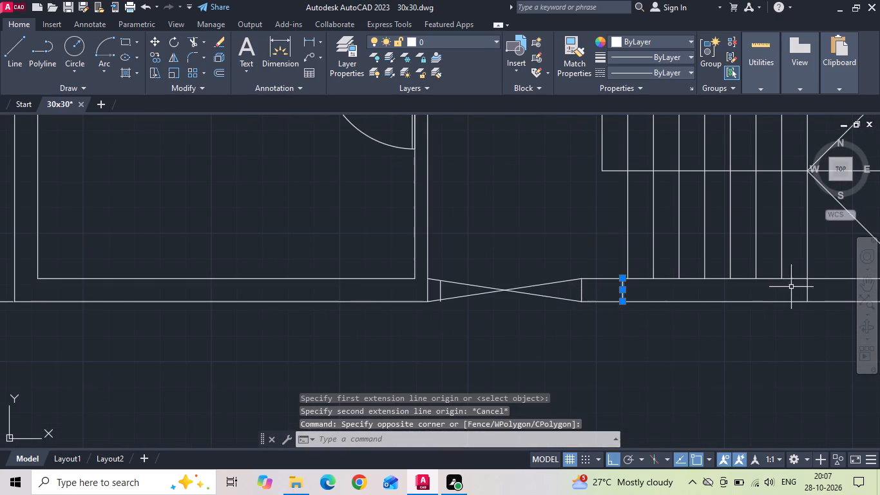
left_click(809, 292)
right_click(810, 291)
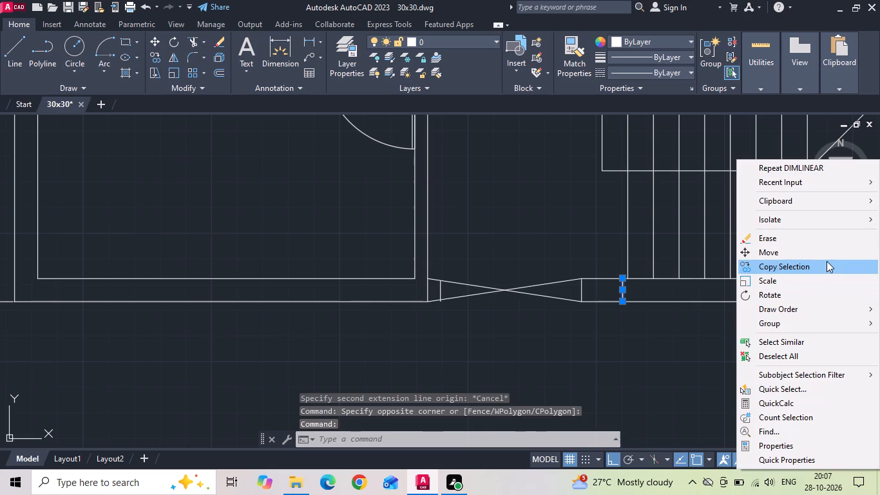
left_click_drag(827, 261, 814, 267)
left_click(620, 278)
scroll(627, 277, "down", 1)
scroll(263, 267, "up", 2)
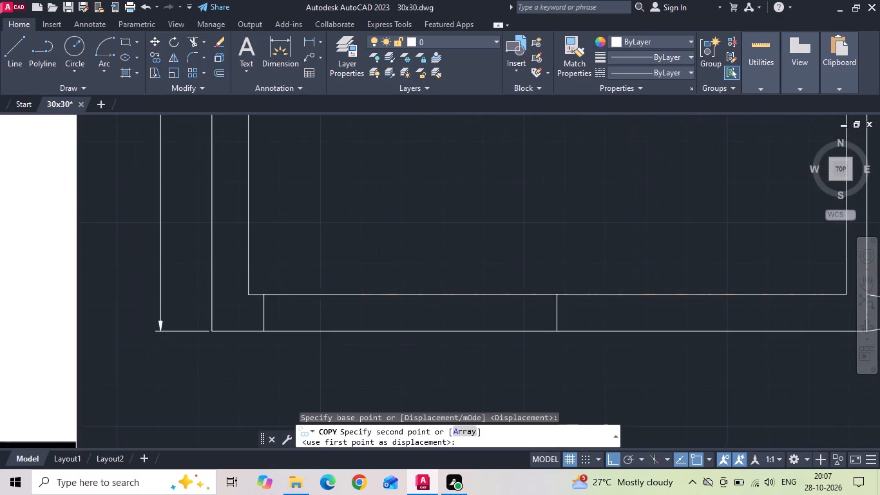
left_click(247, 295)
key("Escape")
Move the two copied kitchen window edge lines 24" to the right along the front wall.
left_click_drag(232, 283, 239, 291)
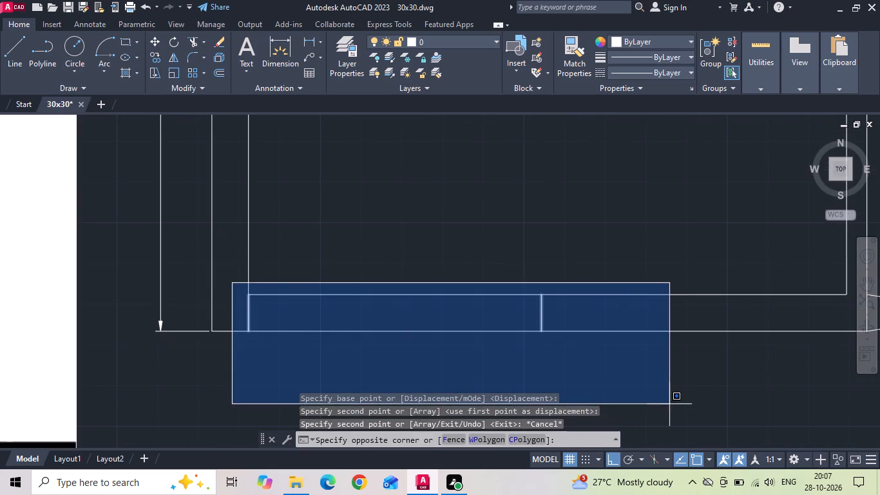
left_click(669, 403)
right_click(416, 215)
left_click(447, 255)
left_click_drag(457, 251, 537, 266)
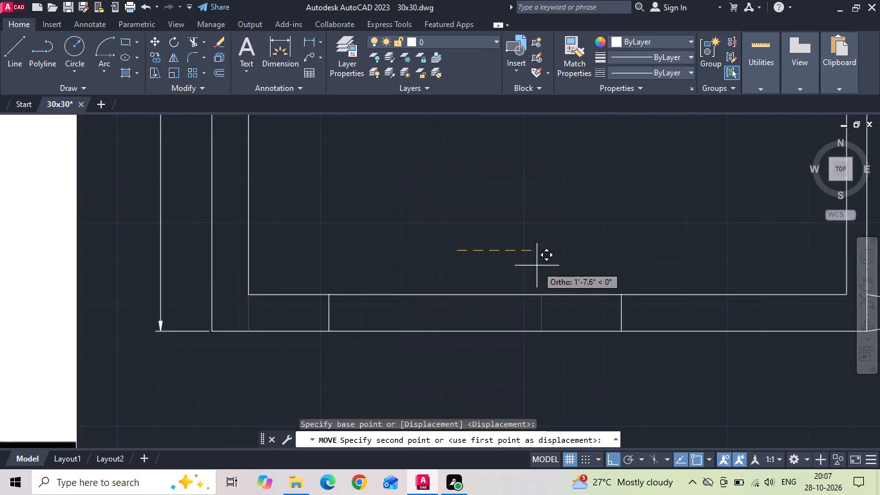
type("24")
key("space")
Draw a vertical line from the midpoint of the upper toilet's inner top wall line up across the wall into the duct.
scroll(537, 266, "down", 3)
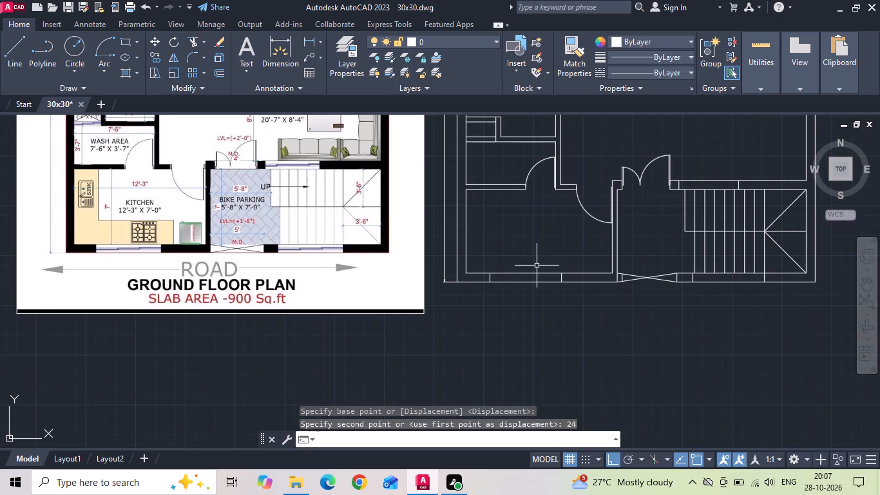
middle_click_drag(537, 247, 537, 283)
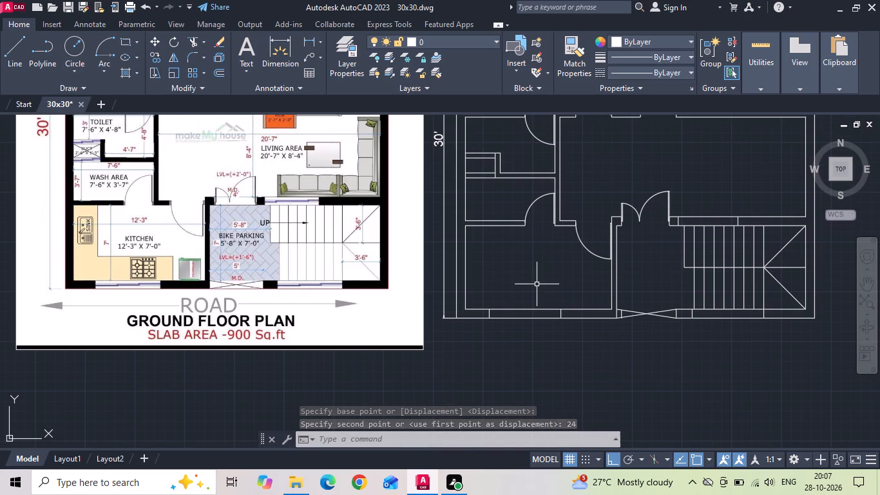
middle_click_drag(537, 230, 535, 269)
middle_click_drag(531, 258, 531, 323)
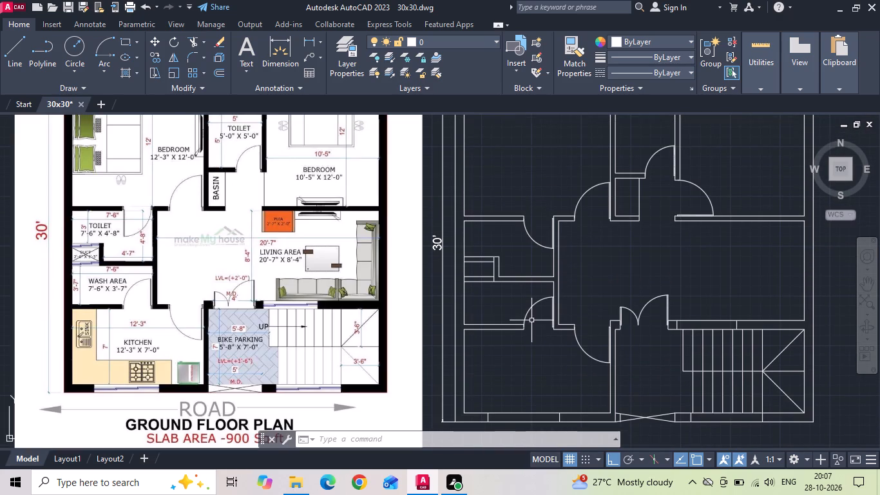
middle_click_drag(515, 237, 515, 298)
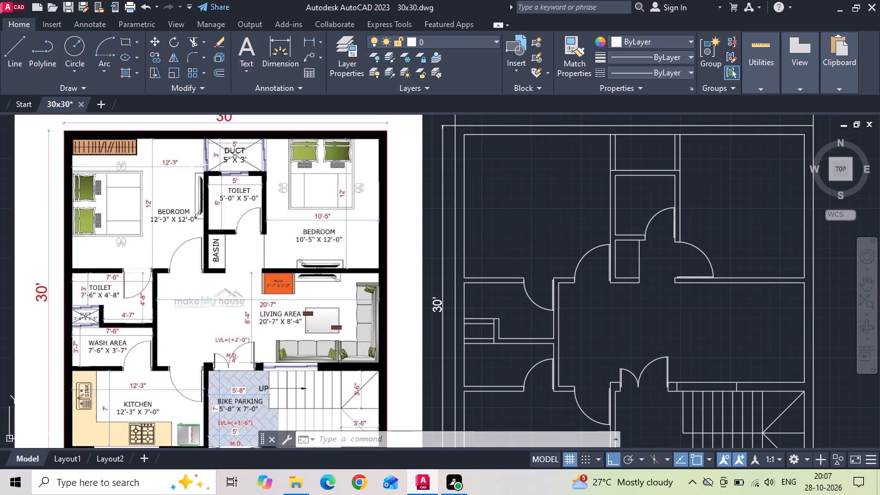
scroll(656, 160, "up", 2)
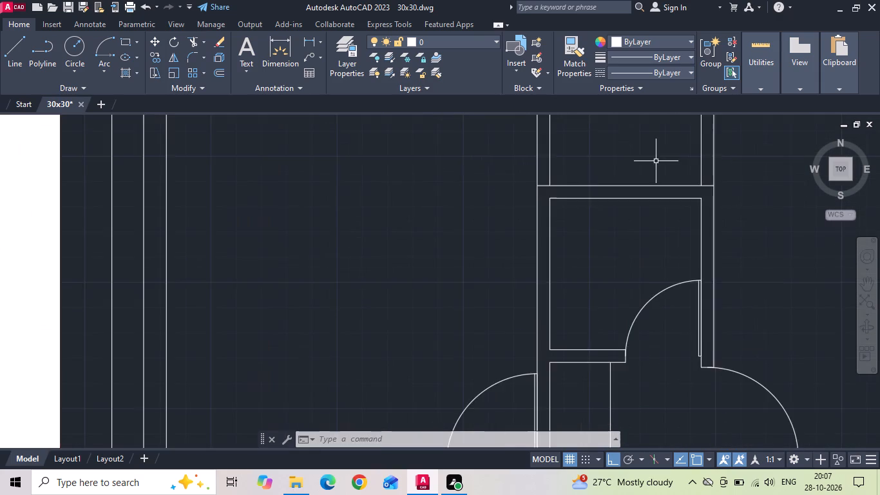
middle_click_drag(656, 161, 565, 204)
type("l")
key("space")
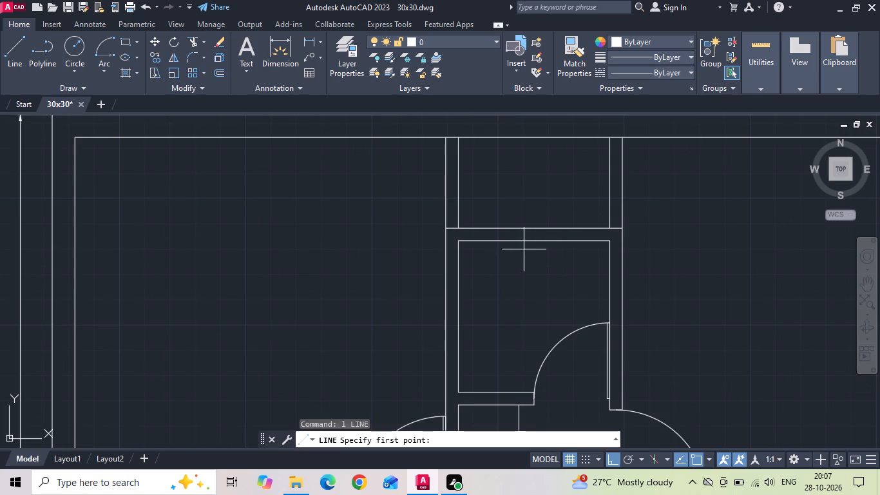
left_click(537, 242)
left_click(540, 203)
key("Escape")
Copy the vertical line 12" to each side to mark the toilet window's edges.
scroll(540, 203, "up", 2)
left_click_drag(540, 217, 504, 249)
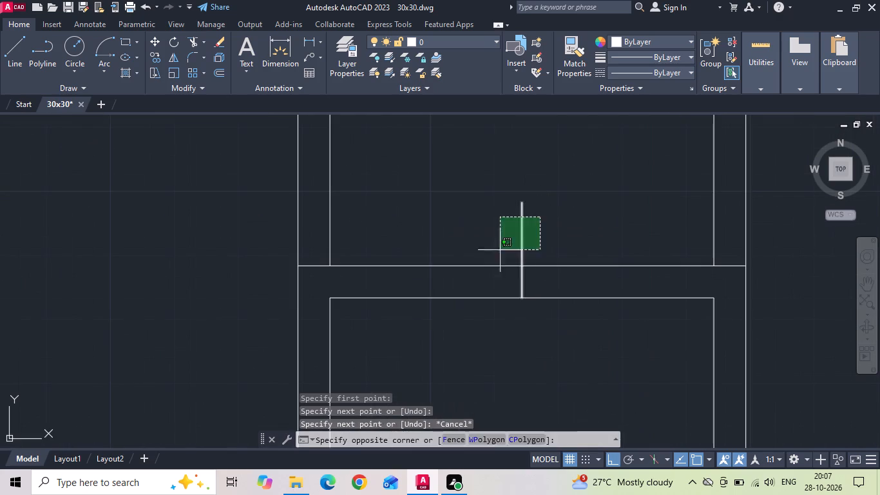
left_click(492, 249)
right_click(491, 242)
left_click_drag(524, 252, 536, 249)
left_click_drag(595, 227, 588, 226)
type("12")
key("space")
type("12")
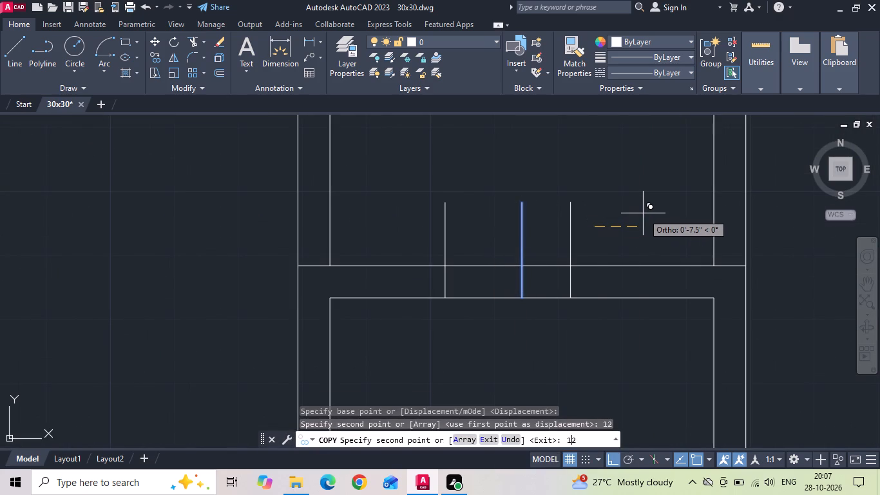
key("space")
key("Escape")
Trim the line parts projecting into the duct and remove the middle line within the wall between duct and toilet.
type("tr")
key("space")
left_click_drag(633, 245, 394, 245)
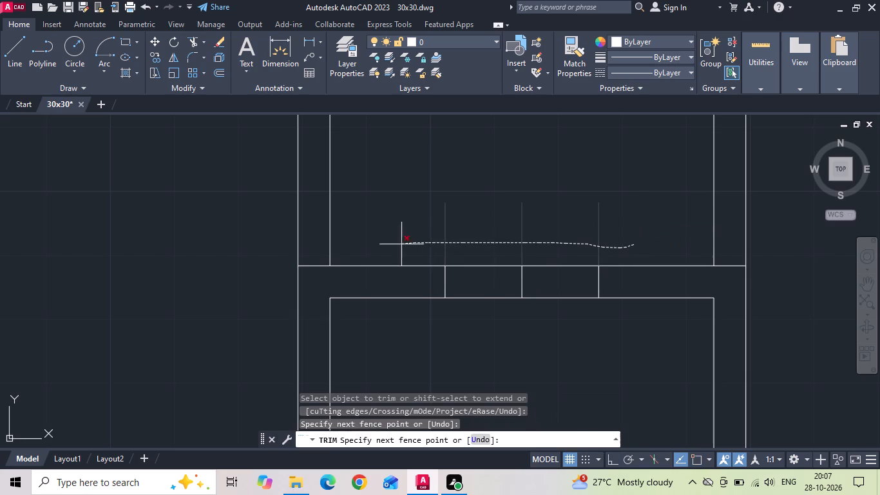
left_click_drag(394, 245, 350, 243)
left_click(521, 277)
key("Escape")
scroll(526, 216, "down", 1)
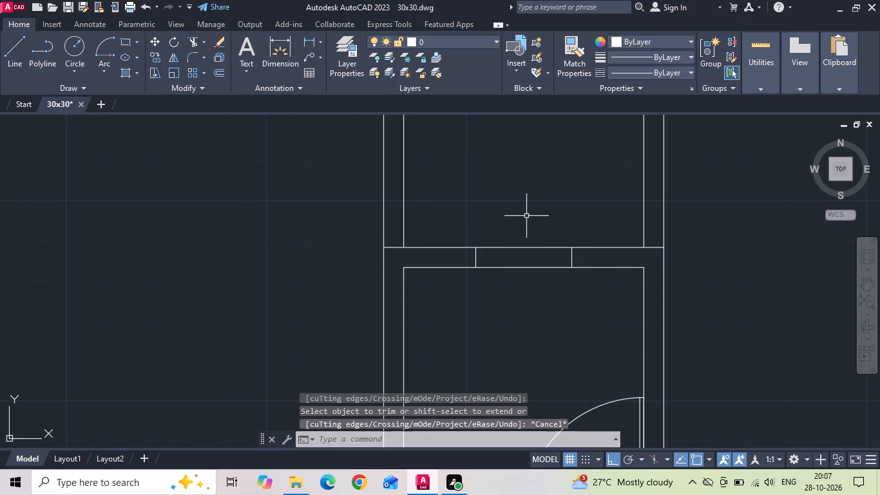
Draw a horizontal centre line between the midpoints of the toilet window's two edge lines.
type("l")
key("space")
scroll(559, 240, "down", 2)
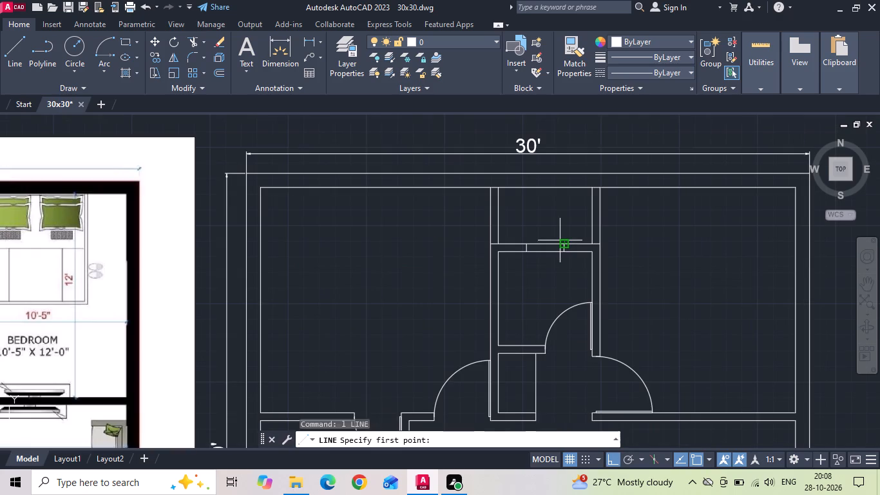
scroll(570, 249, "up", 4)
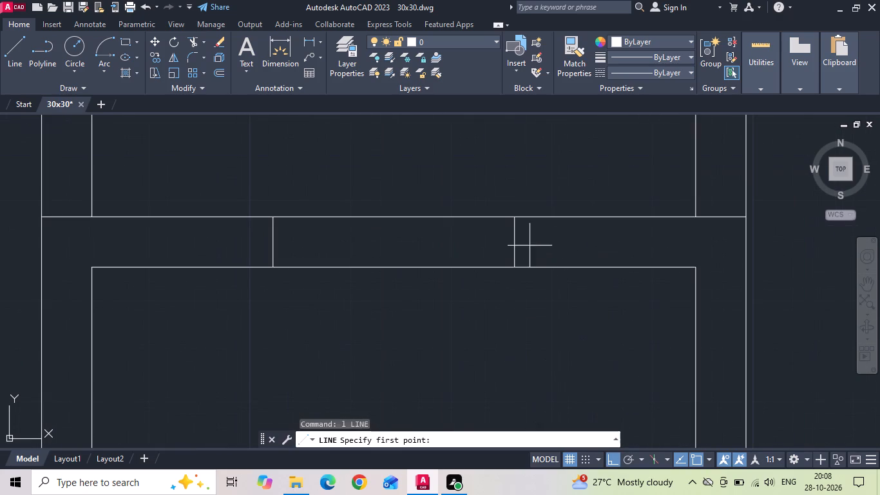
left_click(517, 242)
left_click(275, 240)
key("Escape")
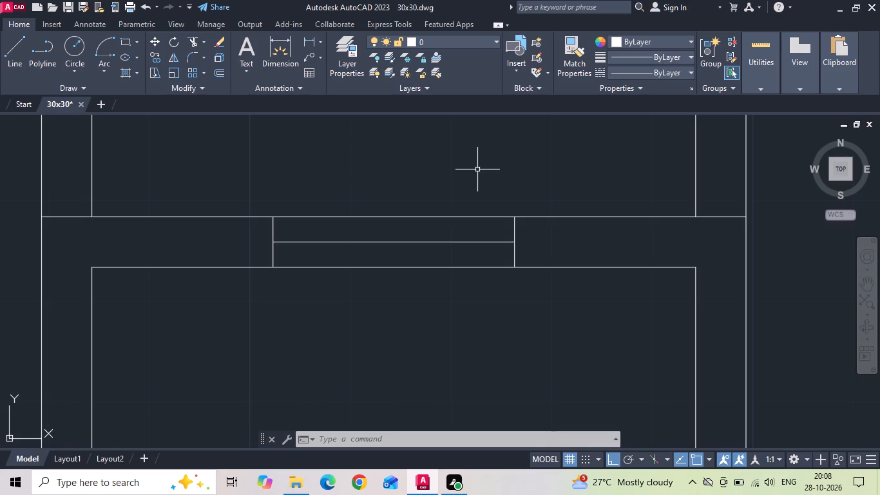
Offset both toilet window edge lines 8" inward to divide the opening into three bays.
type("o")
key("space")
key("8")
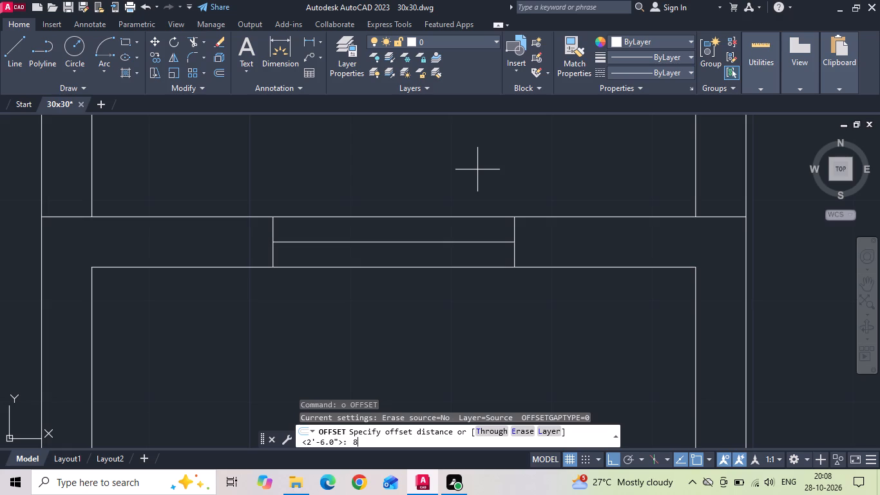
key("Return")
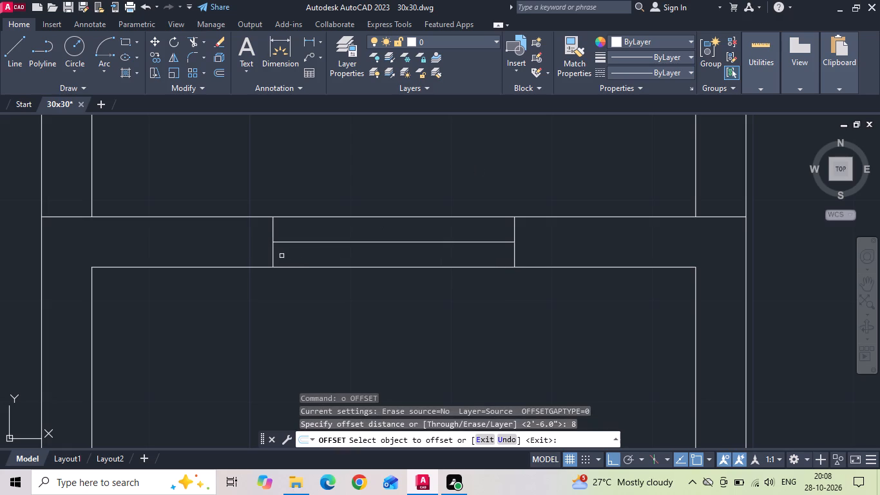
left_click(274, 253)
left_click(372, 242)
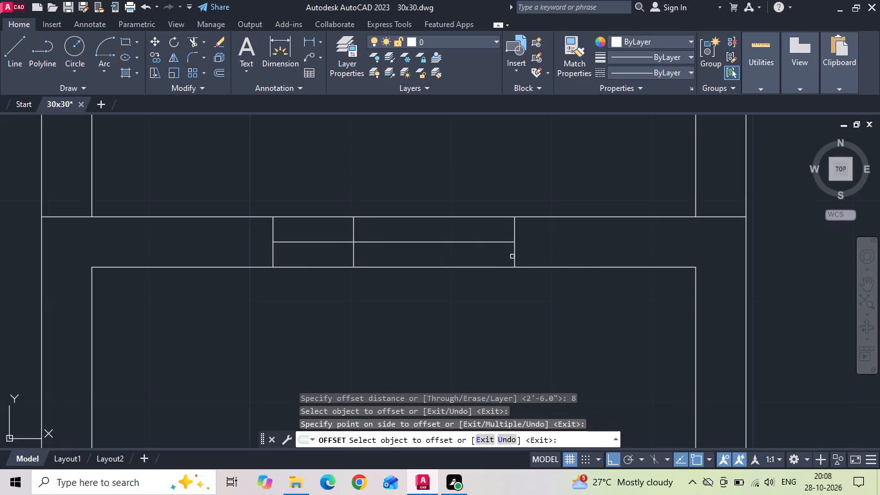
left_click(513, 253)
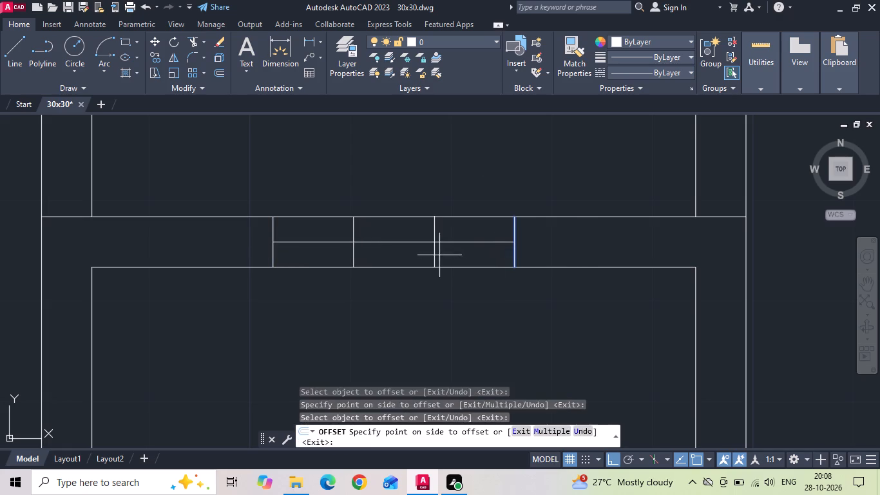
left_click(439, 255)
key("Escape")
Examine the sliding window symbol between the duct and toilet on the reference image, and compare it with the drawn window.
scroll(475, 235, "down", 3)
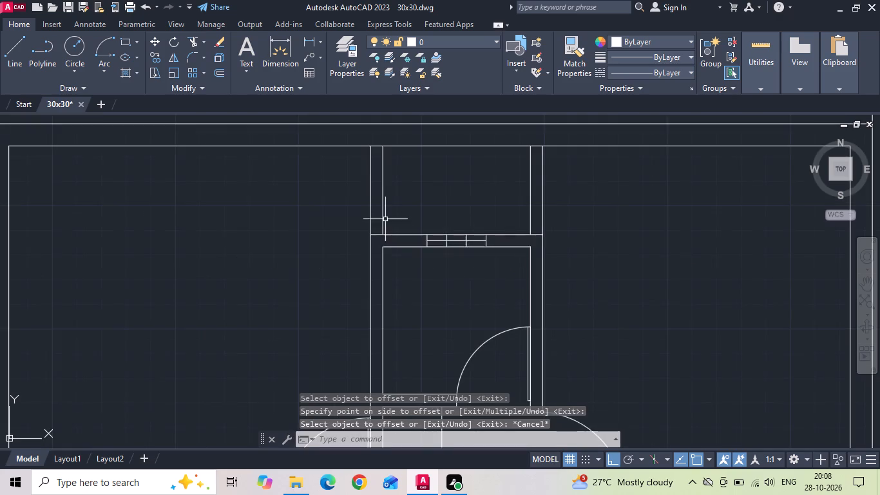
scroll(385, 218, "down", 3)
scroll(155, 268, "up", 2)
scroll(137, 152, "up", 3)
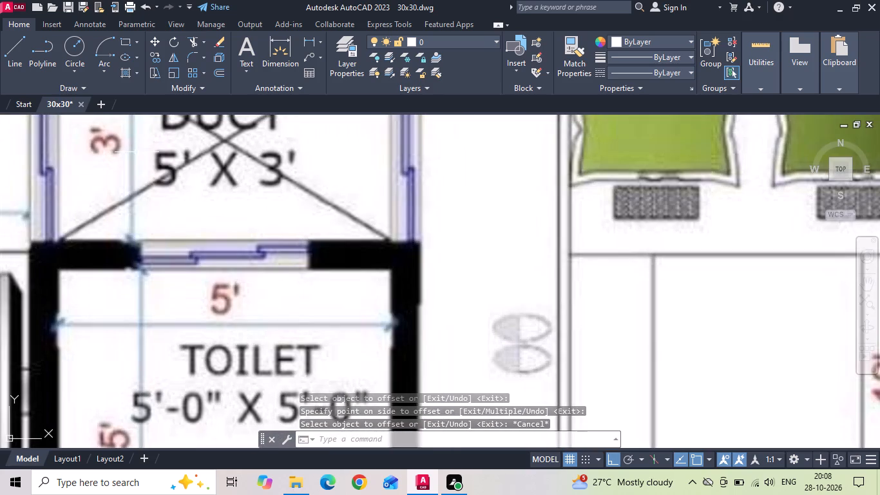
scroll(111, 214, "down", 3)
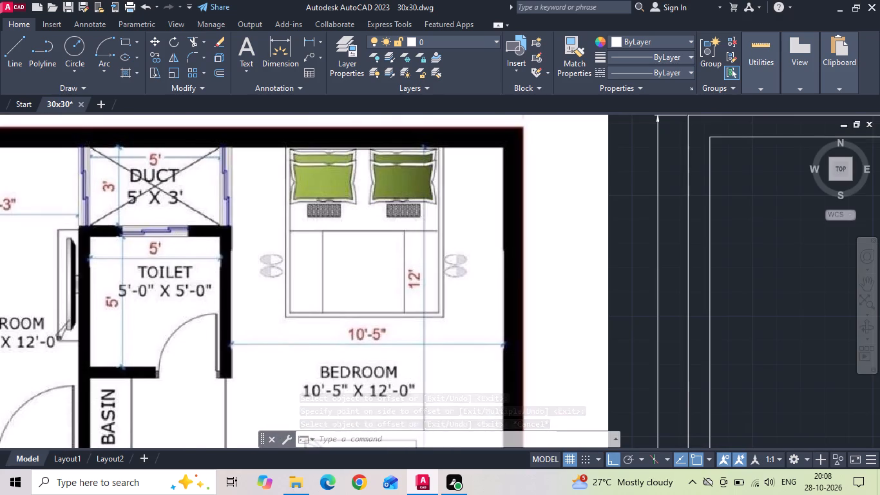
middle_click_drag(538, 241, 247, 229)
scroll(247, 229, "down", 2)
scroll(456, 220, "up", 3)
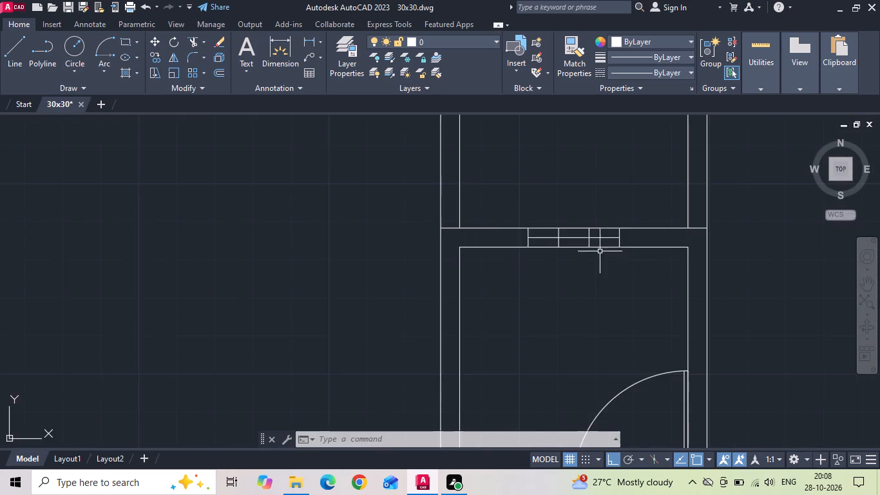
scroll(627, 260, "up", 2)
scroll(499, 209, "up", 2)
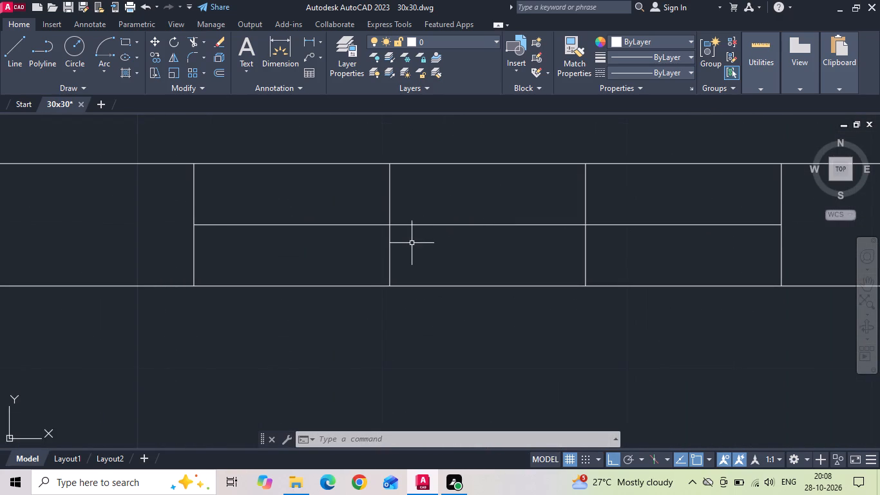
Offset the window's centre line 1" below and 1" above, and offset the upper copy another 1" upward.
type("o 1")
key("space")
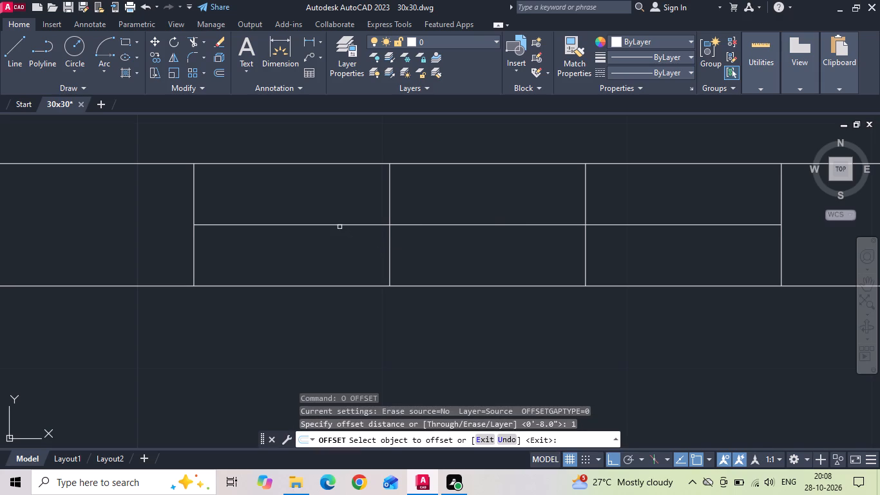
left_click_drag(338, 225, 336, 231)
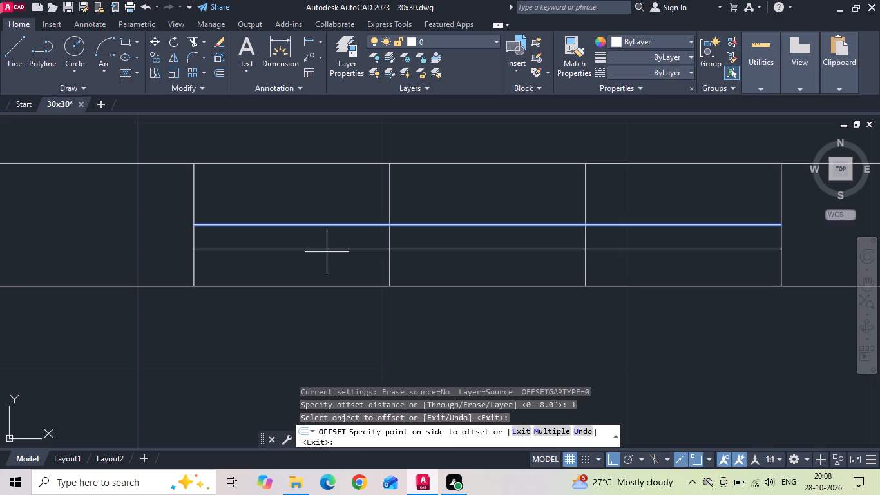
left_click(327, 252)
left_click(428, 224)
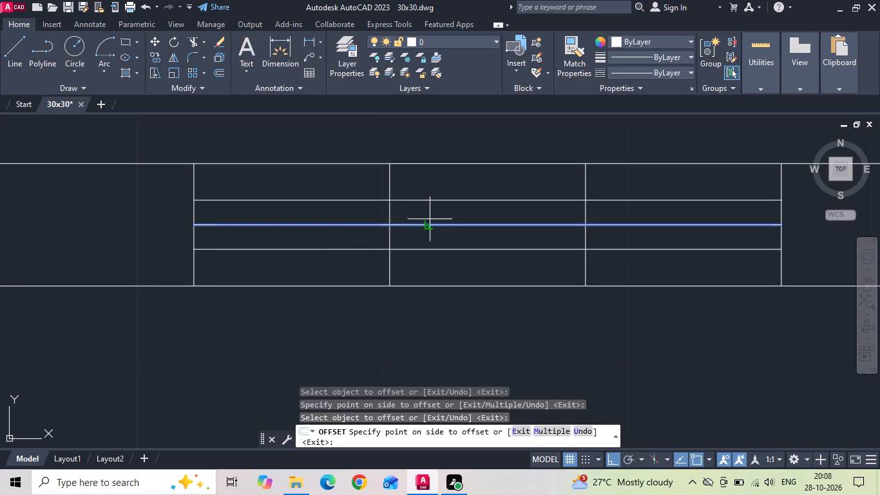
left_click(432, 217)
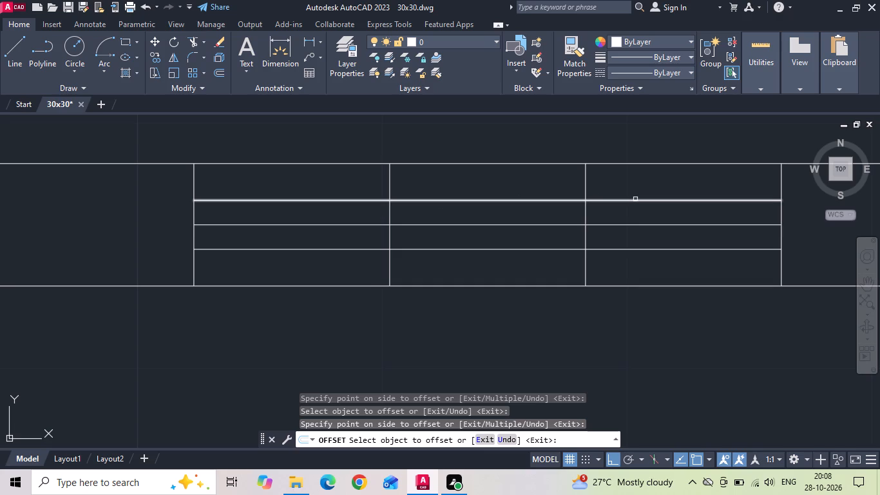
left_click(635, 200)
left_click(638, 193)
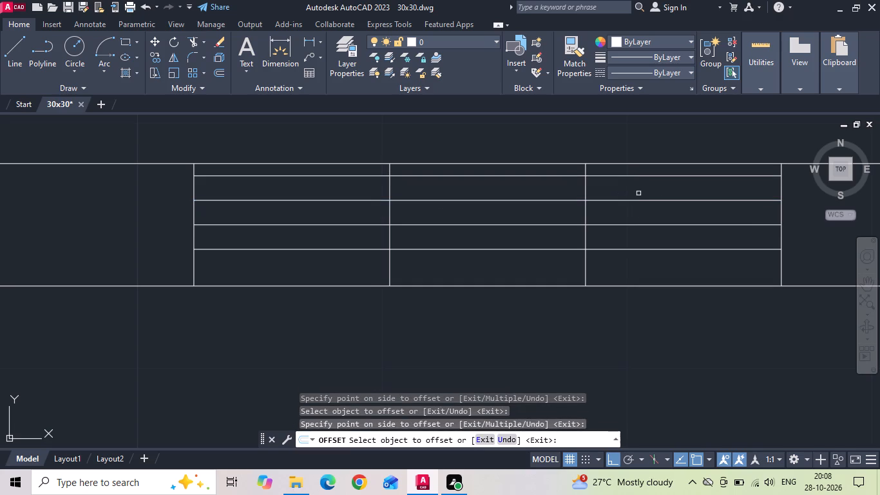
key("Escape")
Trim the toilet window's horizontal lines to one pair per bay, forming three sliding panes that step up from left to right.
type("tr")
key("space")
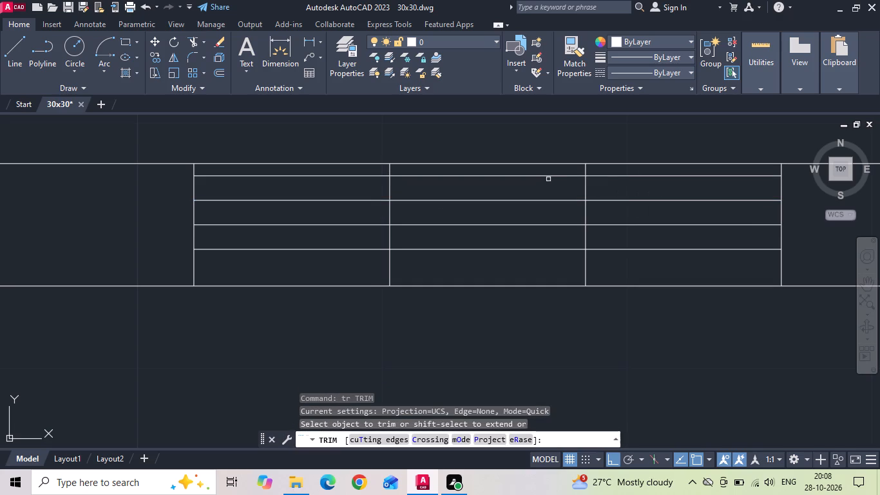
left_click(548, 177)
left_click_drag(613, 218, 614, 253)
left_click(530, 251)
left_click(524, 244)
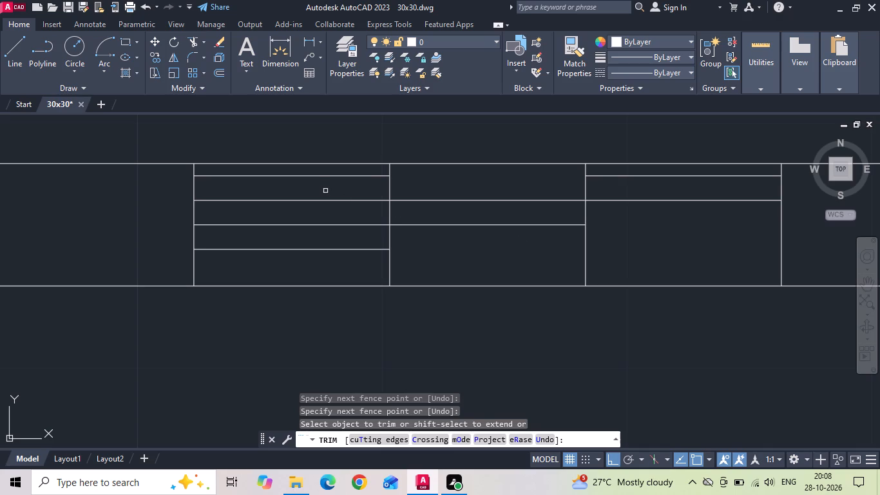
left_click_drag(327, 206, 326, 170)
key("Escape")
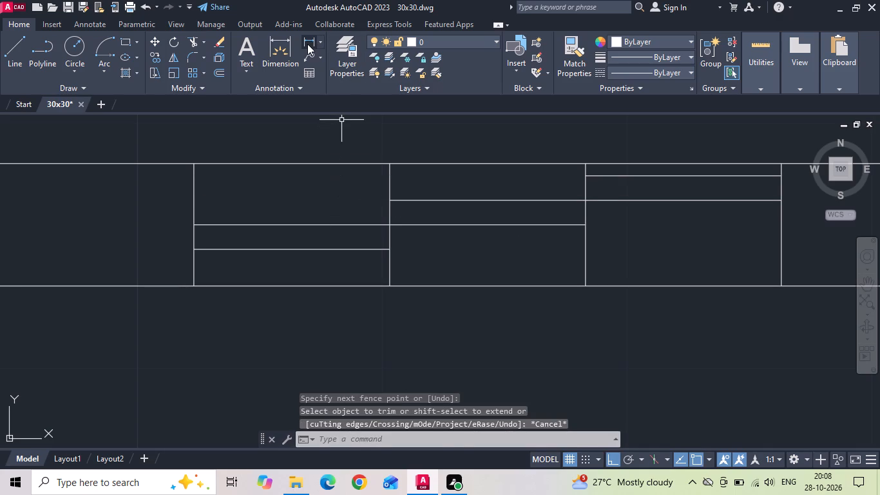
Measure the gap between the top pane line and the wall's upper face, and between the bottom pane line and the lower face.
left_click(307, 44)
left_click(700, 176)
left_click(700, 164)
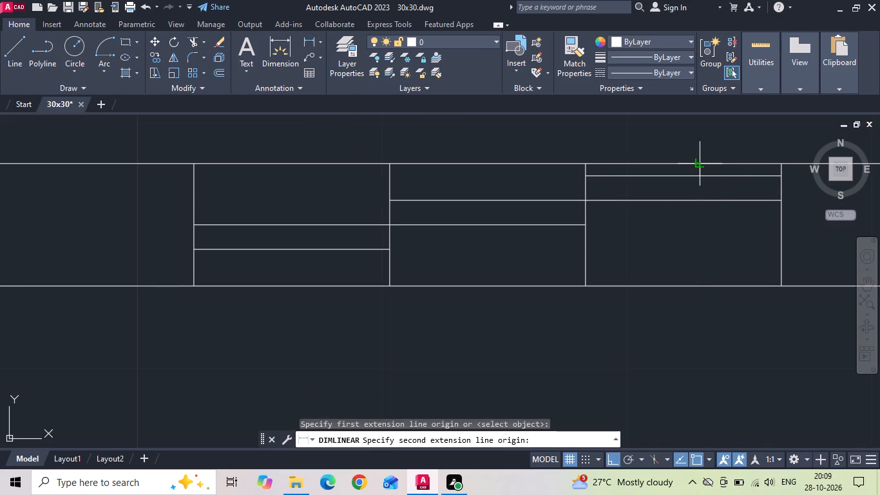
scroll(700, 164, "down", 5)
key("Escape")
scroll(700, 164, "up", 3)
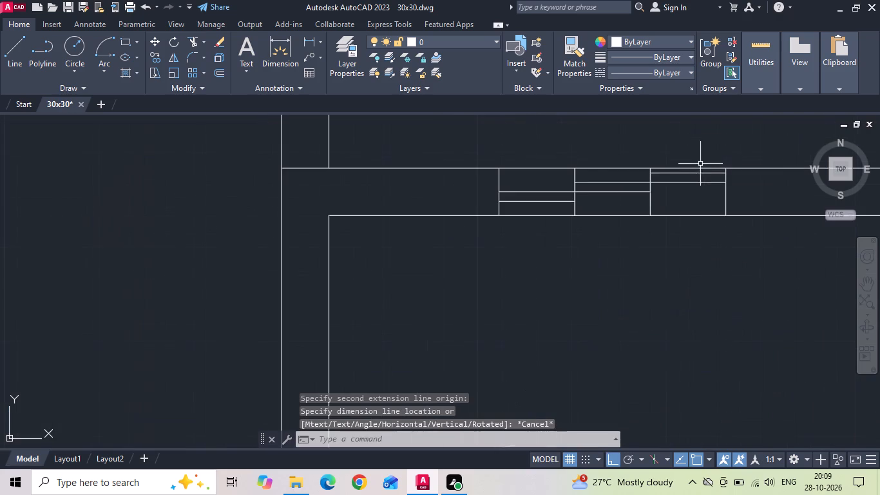
scroll(533, 212, "up", 2)
key("space")
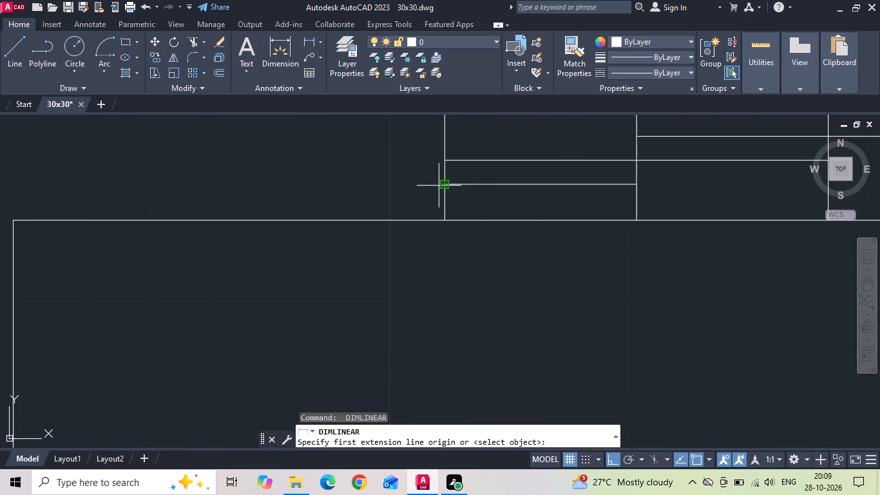
left_click(439, 186)
left_click(442, 221)
scroll(432, 237, "down", 5)
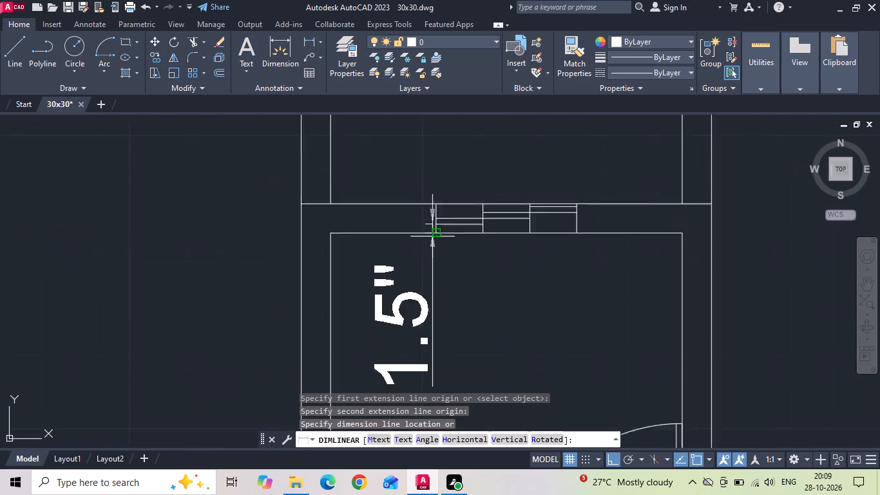
scroll(432, 237, "down", 1)
key("Escape")
Move the toilet window's four horizontal pane lines 0.5" downward within the wall.
scroll(432, 237, "up", 3)
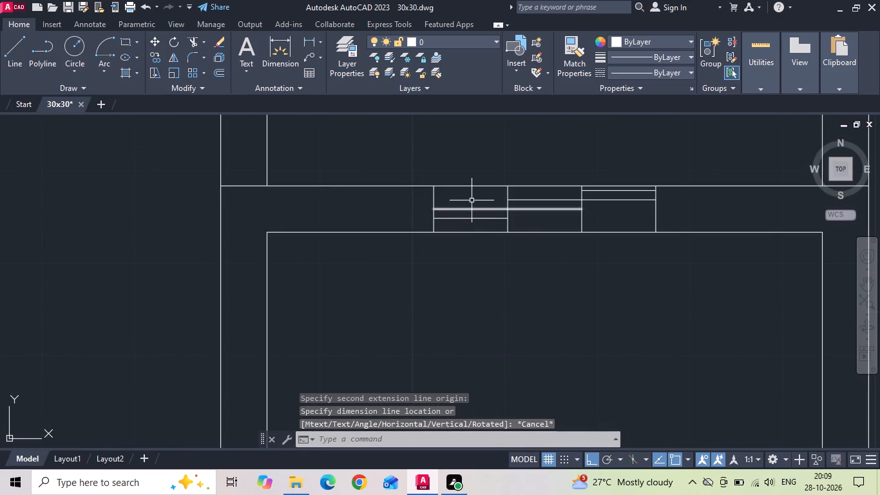
left_click_drag(473, 199, 465, 218)
left_click(463, 224)
scroll(575, 207, "up", 1)
left_click(570, 197)
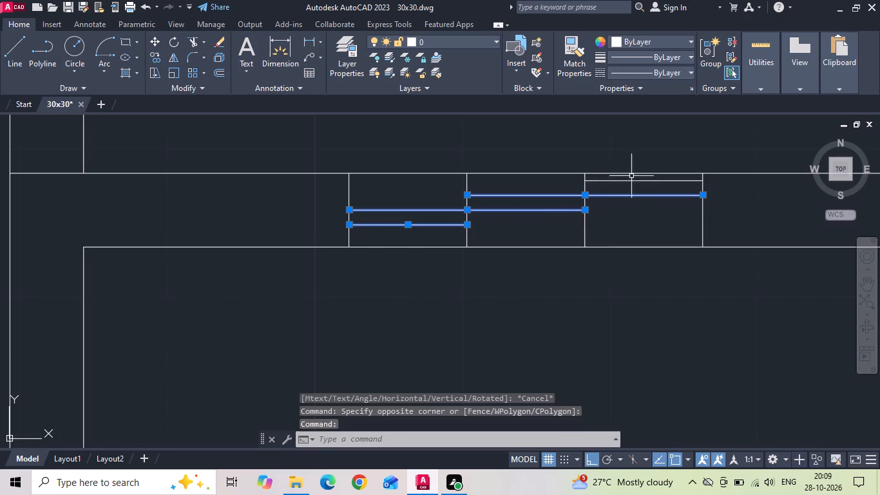
scroll(631, 176, "up", 1)
left_click_drag(632, 177, 621, 200)
left_click(615, 212)
right_click(614, 212)
left_click(644, 250)
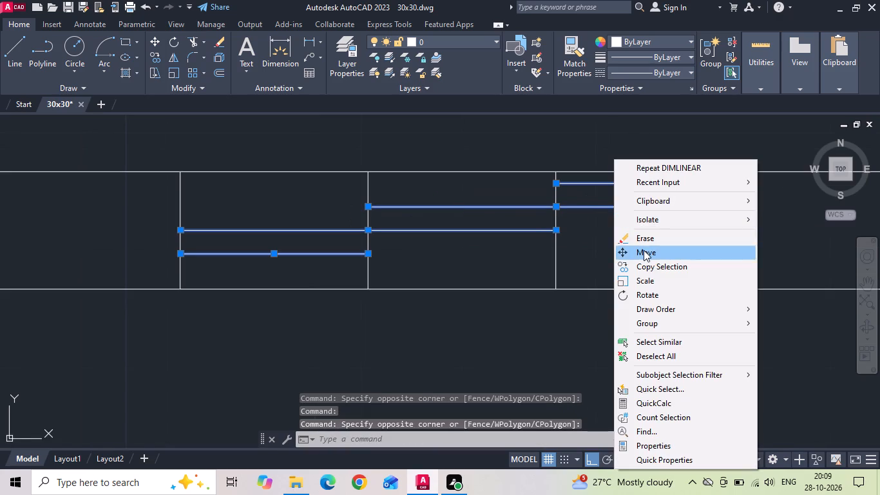
left_click_drag(578, 333, 575, 349)
type(".5")
key("Return")
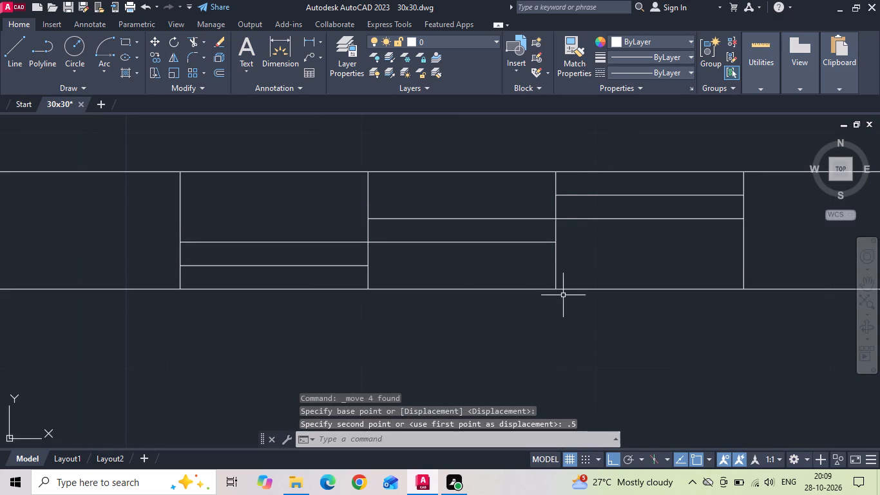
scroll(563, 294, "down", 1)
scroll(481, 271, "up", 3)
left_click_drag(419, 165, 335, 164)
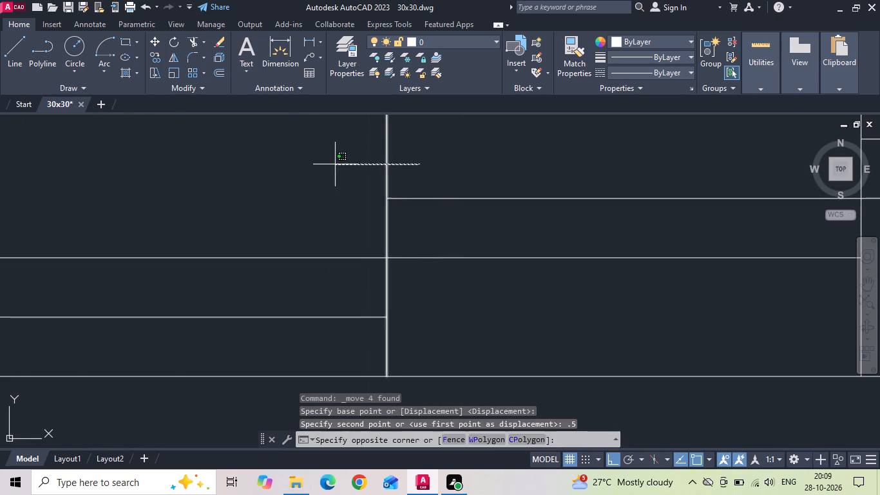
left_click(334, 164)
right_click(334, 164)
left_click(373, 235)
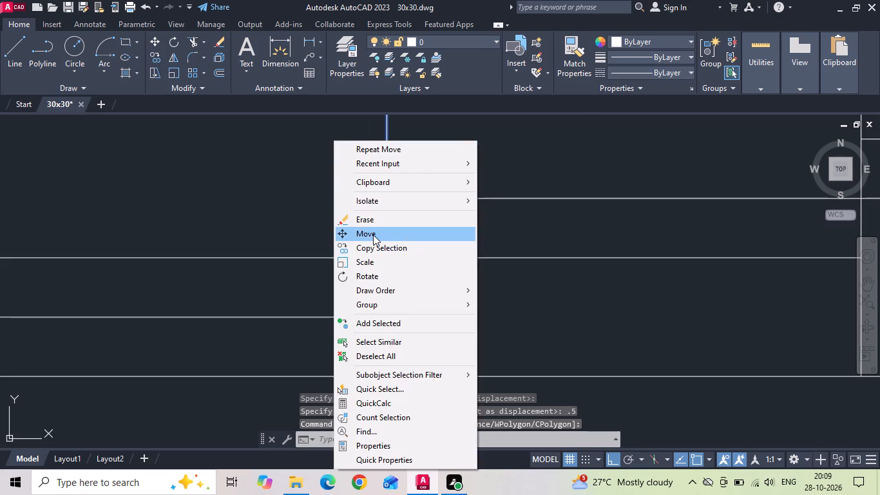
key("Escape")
Copy the vertical divider between the toilet window's first and second bays 1" to the left.
left_click_drag(415, 220, 374, 226)
left_click(352, 228)
right_click(352, 228)
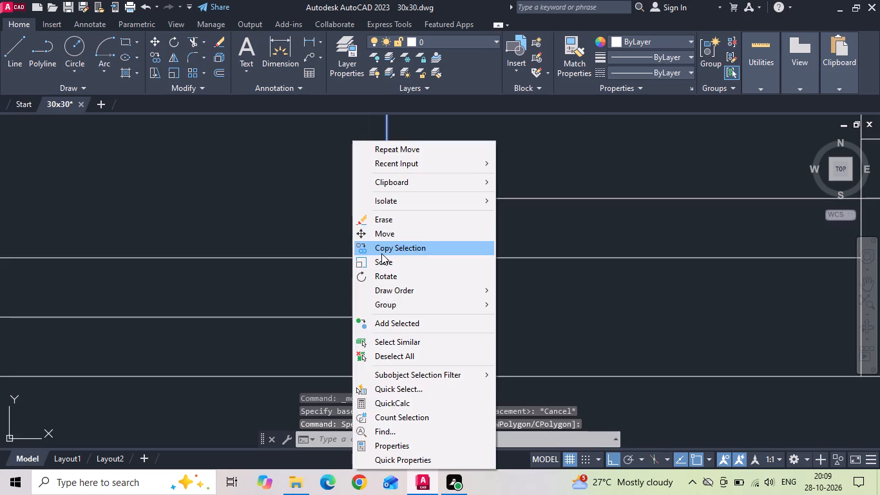
left_click(383, 253)
scroll(407, 271, "down", 1)
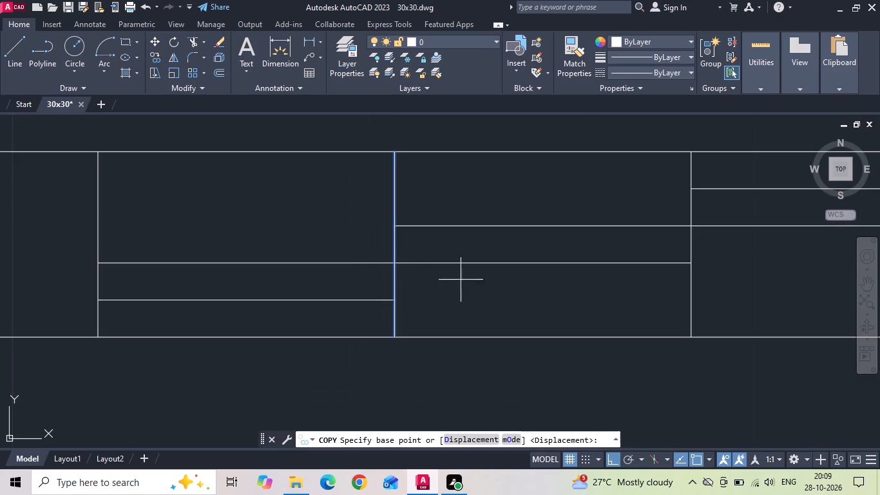
left_click(492, 284)
type("1")
key("space")
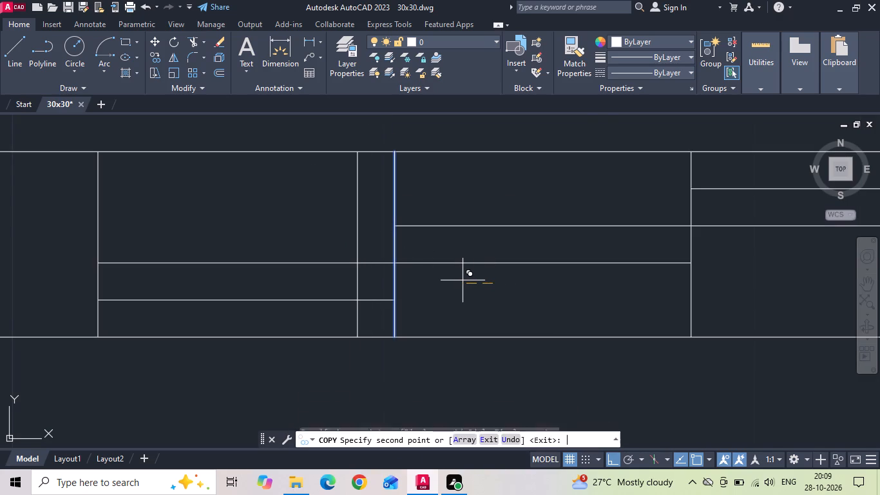
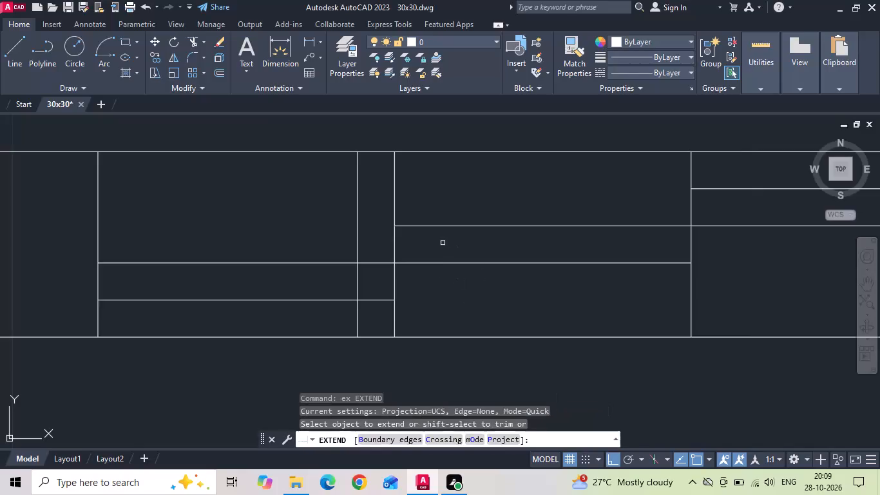
Extend the middle pane's top line left to the copied divider in the toilet window.
left_click_drag(441, 241, 439, 218)
key("Escape")
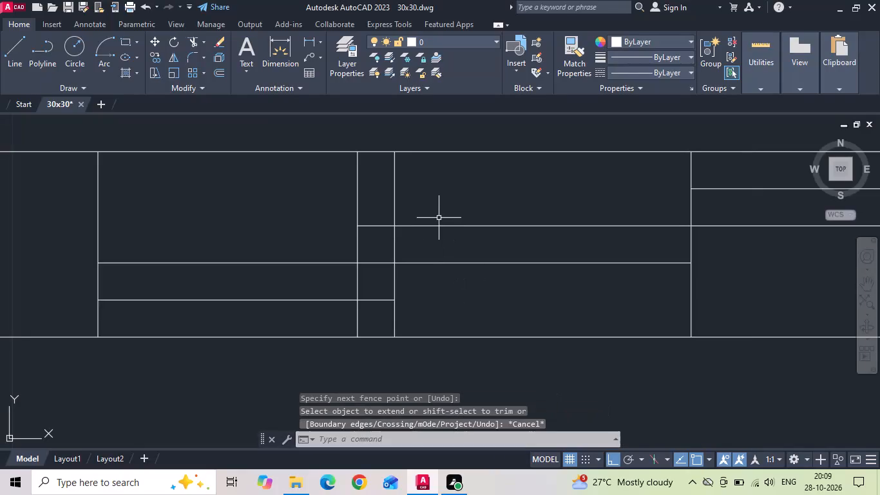
Trim the two dividers between the first and middle panes so each pane keeps only its own end line at the overlap.
type("tr")
key("space")
left_click_drag(333, 195, 489, 176)
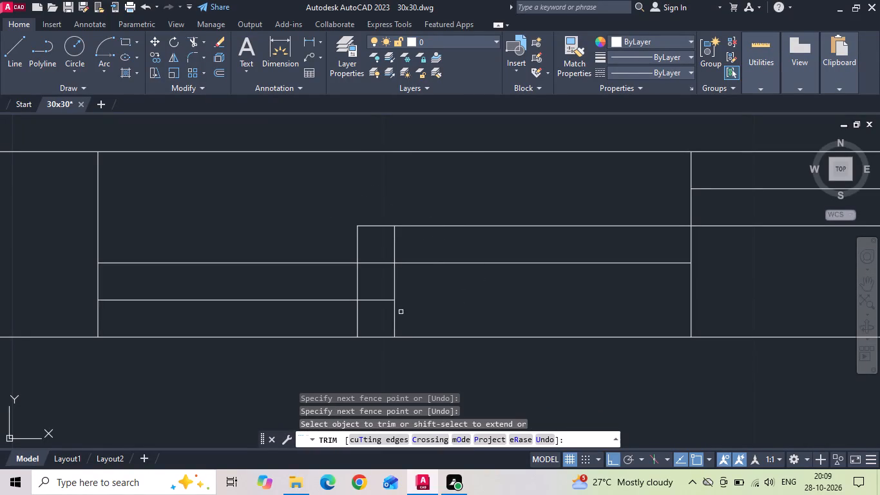
key("Escape")
left_click(396, 289)
right_click(396, 286)
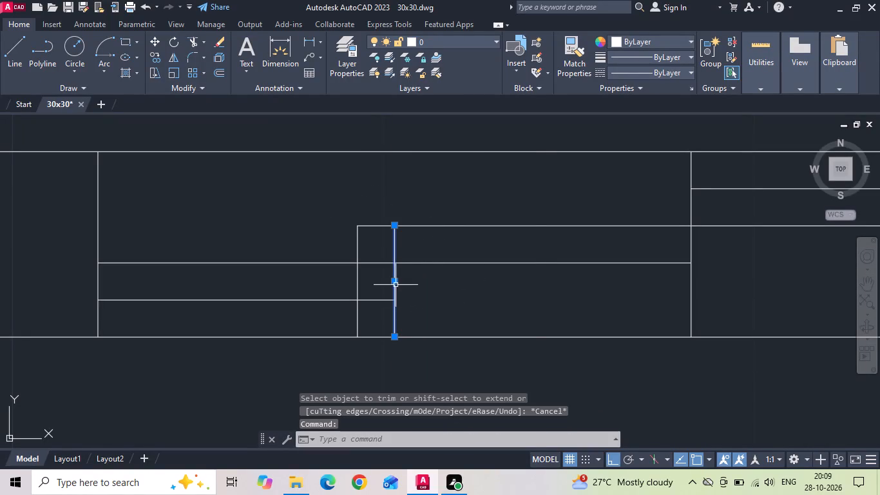
key("Escape")
key("Escape")
key("t")
key("r")
key("space")
left_click(359, 322)
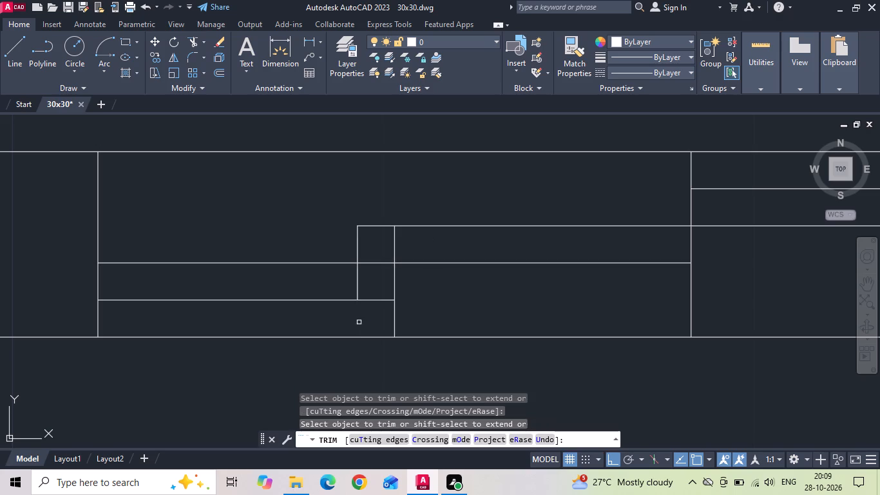
left_click(396, 326)
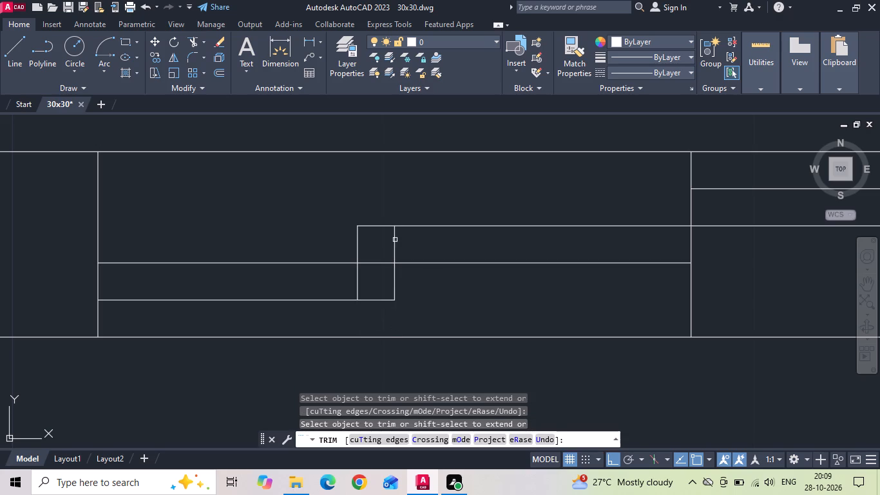
left_click(396, 240)
left_click_drag(368, 276, 300, 284)
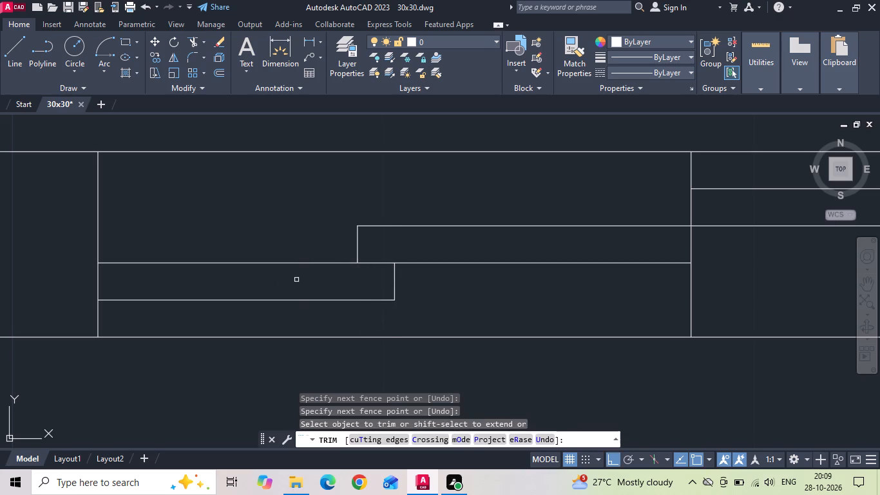
key("Escape")
Move the vertical divider between the toilet window's second and third bays 1" to the left.
middle_click_drag(545, 262, 376, 238)
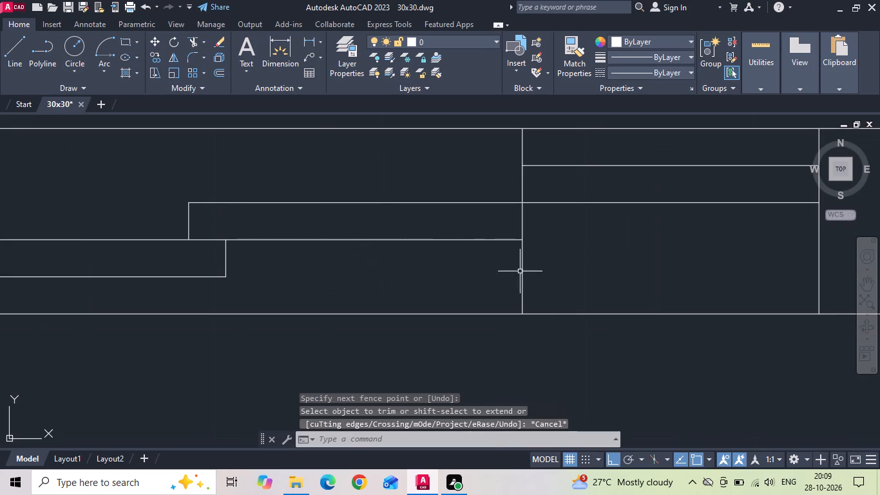
left_click(520, 271)
left_click(521, 269)
left_click(524, 261)
right_click(514, 262)
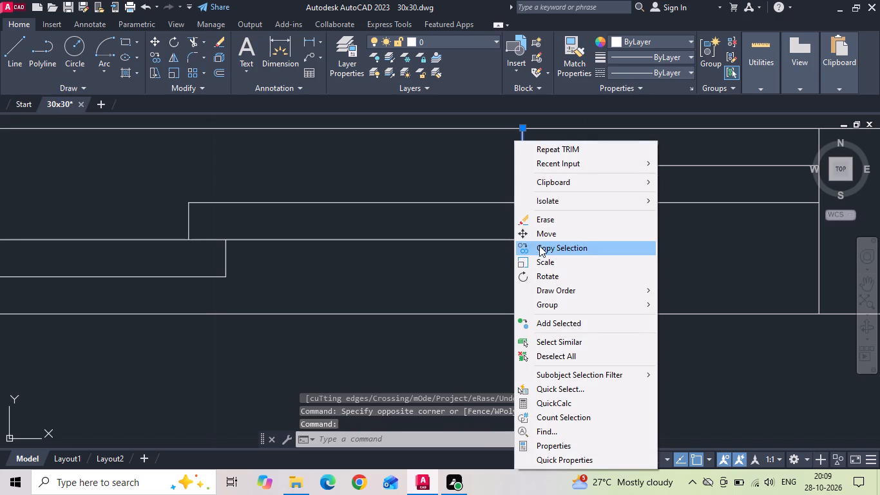
left_click(544, 234)
left_click_drag(492, 282, 446, 285)
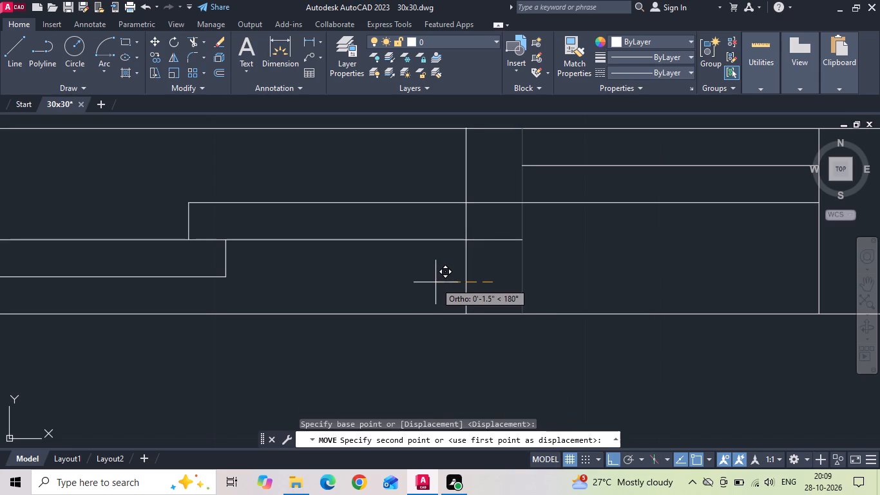
type("1")
key("space")
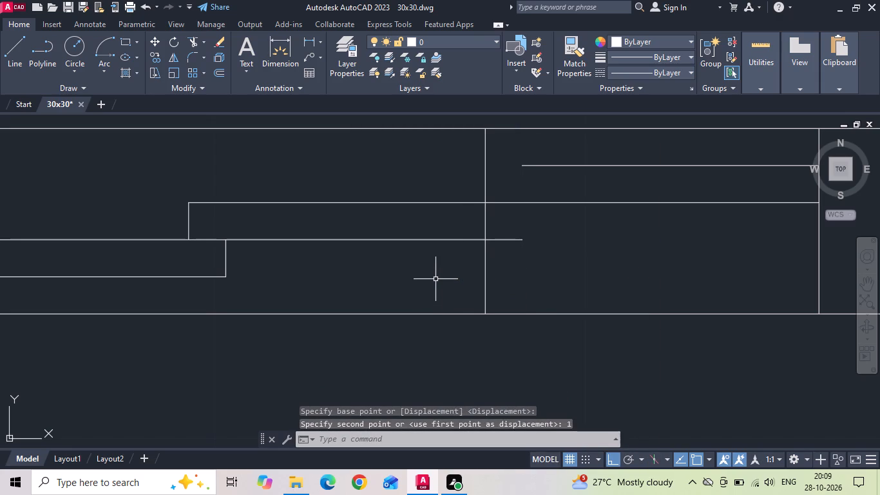
Draw a short vertical line closing the middle pane's right end between its bottom and top lines.
key("l")
key("space")
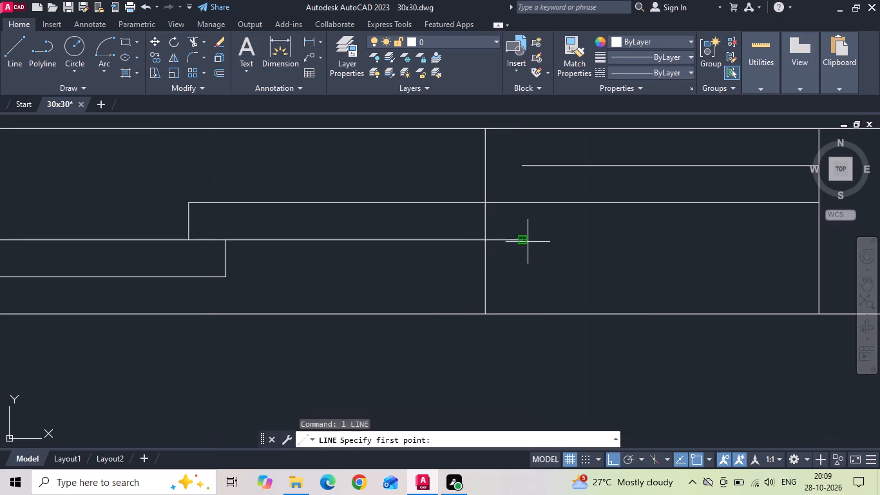
left_click(526, 240)
left_click(526, 204)
key("Escape")
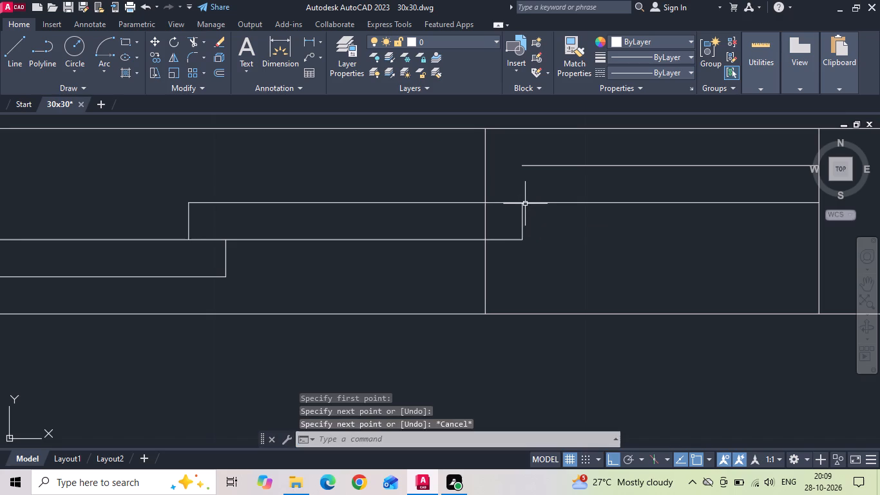
Extend the third pane's top line to the moved divider and trim that divider down to the pane's left end.
type("ex")
key("space")
left_click_drag(531, 173, 534, 162)
key("Escape")
type("tr")
key("space")
left_click_drag(486, 153, 474, 153)
left_click_drag(474, 266, 501, 256)
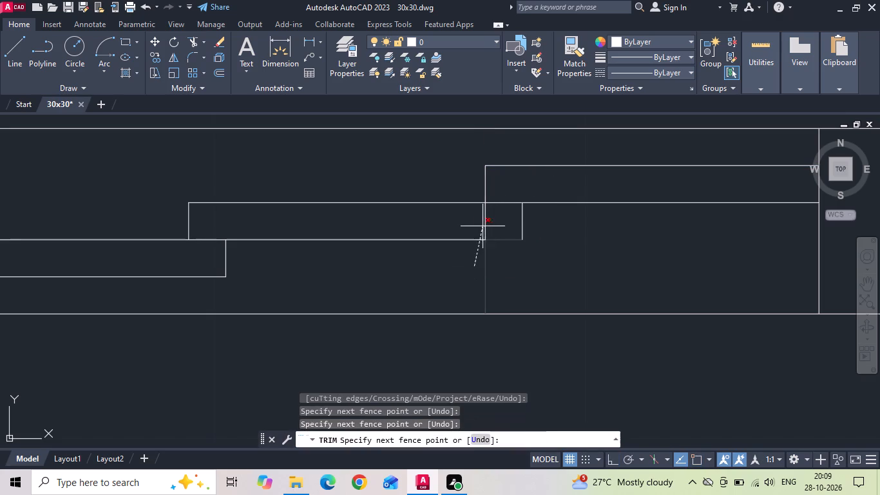
left_click(489, 276)
left_click(484, 225)
scroll(486, 220, "down", 1)
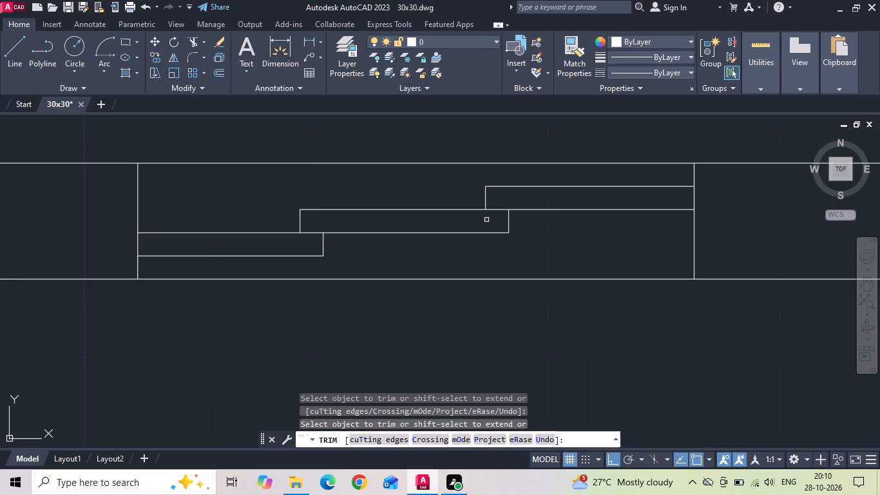
key("Escape")
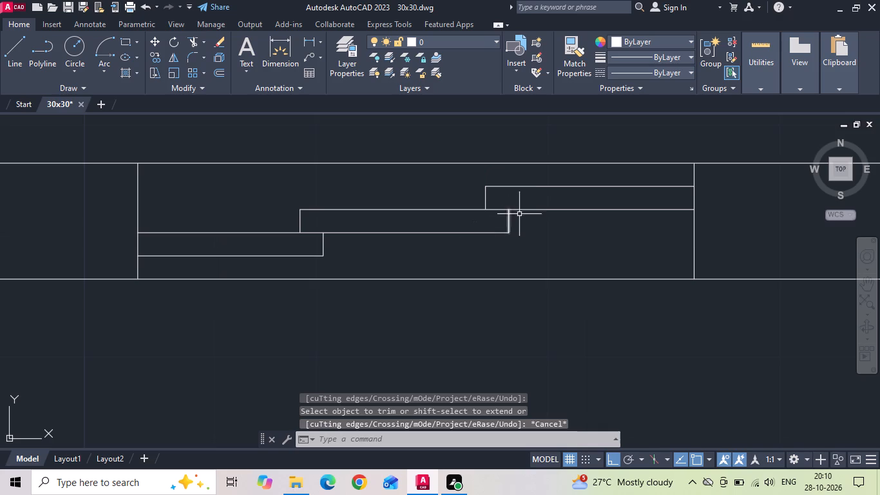
Change the colour of all the toilet window's sliding pane lines to Blue.
left_click_drag(545, 174, 540, 184)
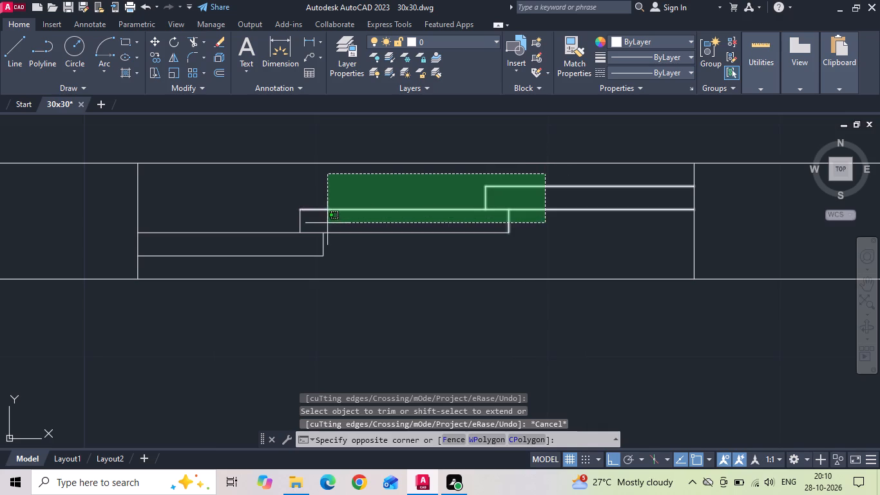
left_click(253, 260)
scroll(424, 213, "down", 3)
scroll(458, 271, "down", 3)
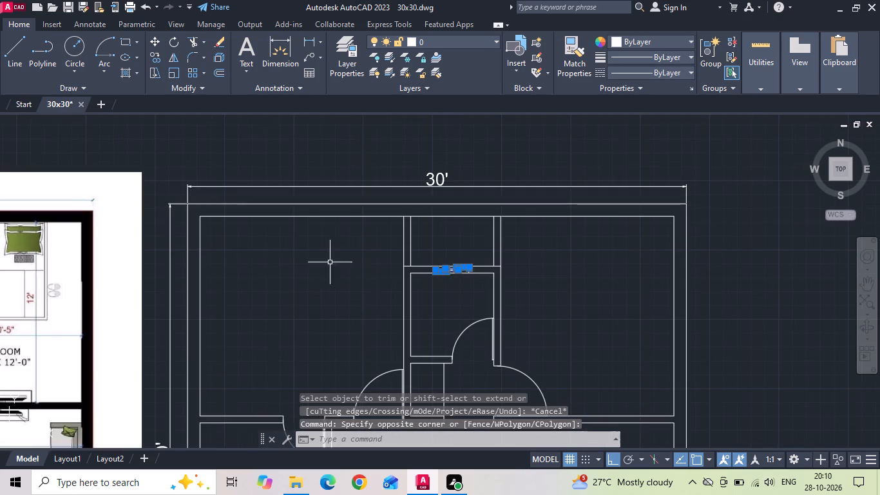
middle_click_drag(151, 247, 341, 242)
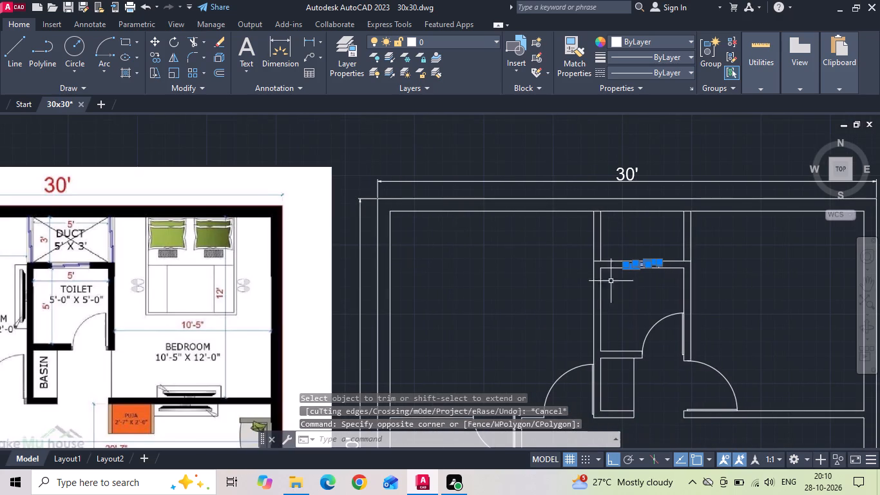
scroll(688, 255, "up", 3)
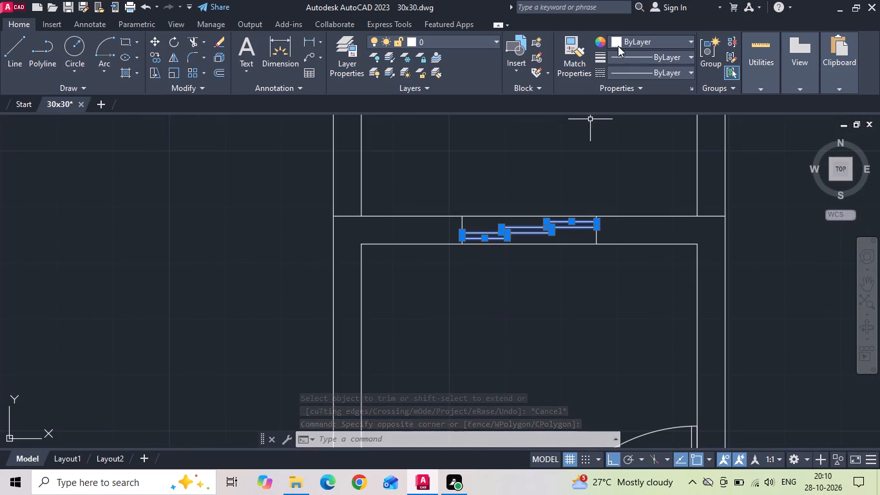
left_click(618, 46)
left_click(664, 169)
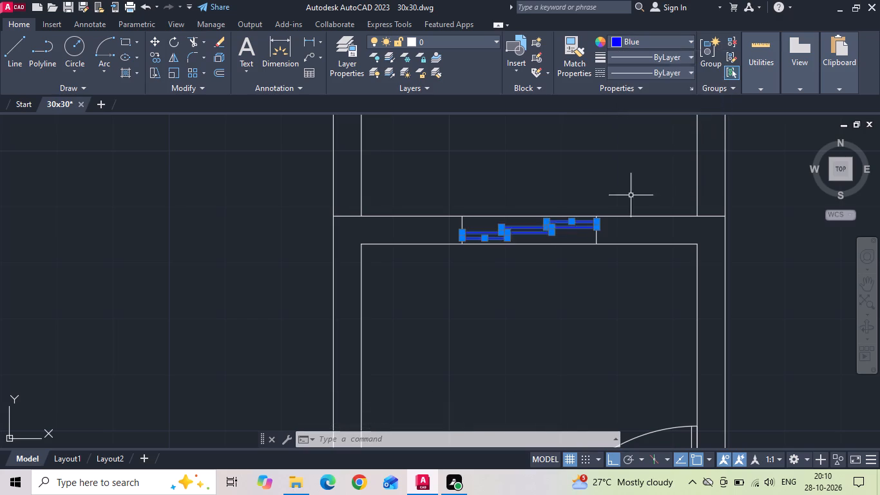
scroll(550, 229, "up", 2)
key("Escape")
Examine the duct's side windows in the reference plan and the matching duct walls in the redrawn plan.
scroll(422, 253, "down", 3)
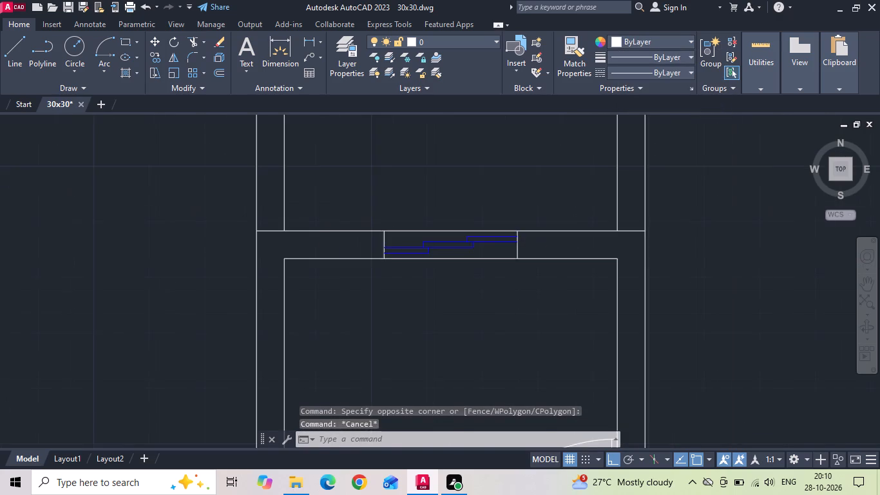
middle_click_drag(400, 193, 425, 221)
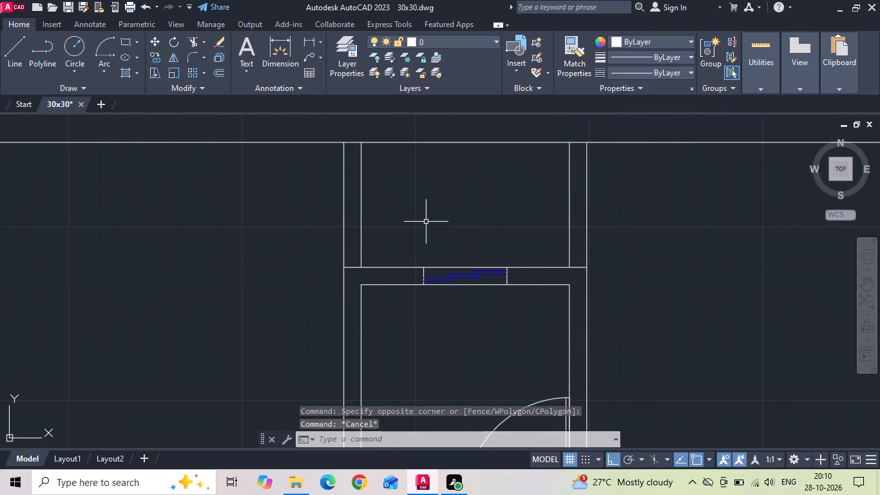
scroll(435, 218, "down", 3)
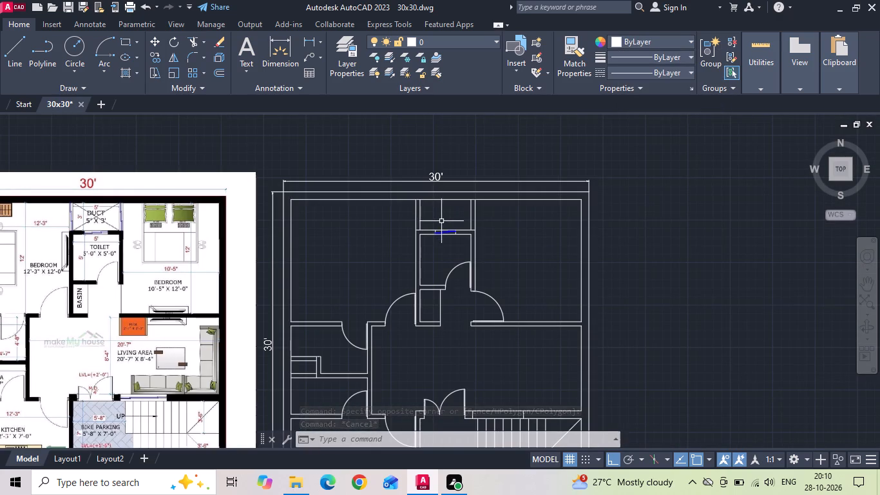
scroll(84, 214, "up", 3)
scroll(84, 214, "down", 2)
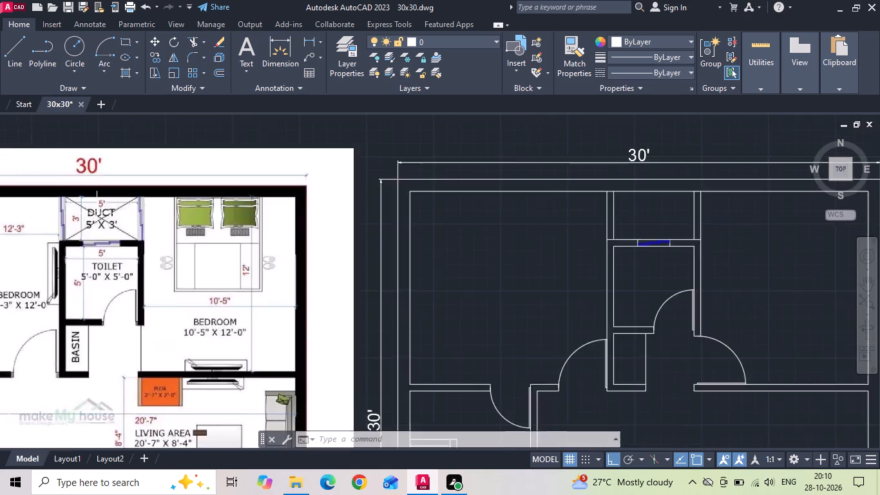
scroll(119, 213, "down", 1)
scroll(421, 215, "up", 4)
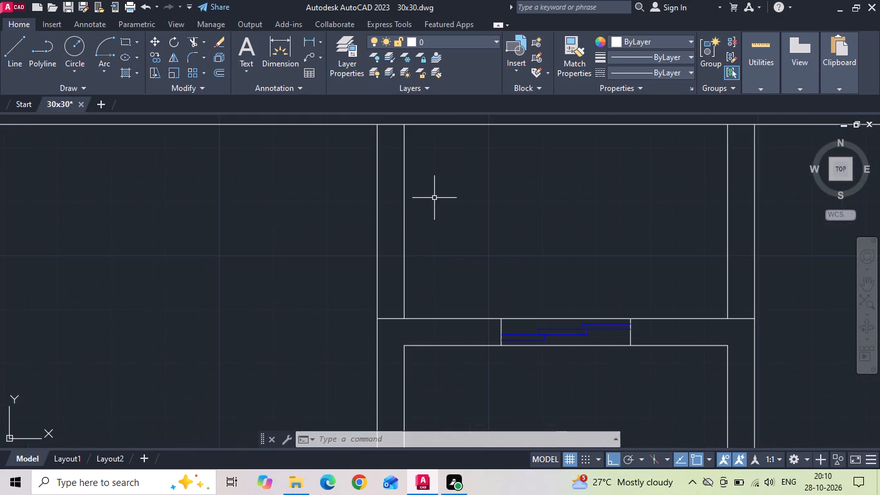
scroll(425, 225, "down", 1)
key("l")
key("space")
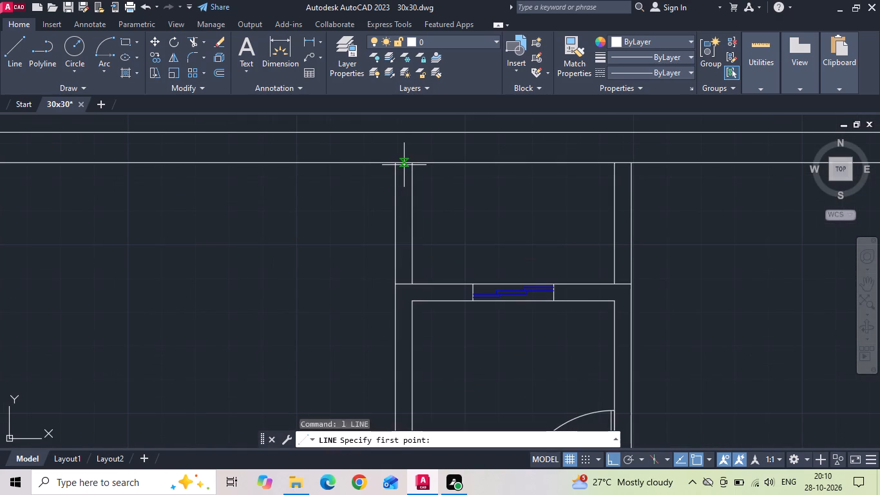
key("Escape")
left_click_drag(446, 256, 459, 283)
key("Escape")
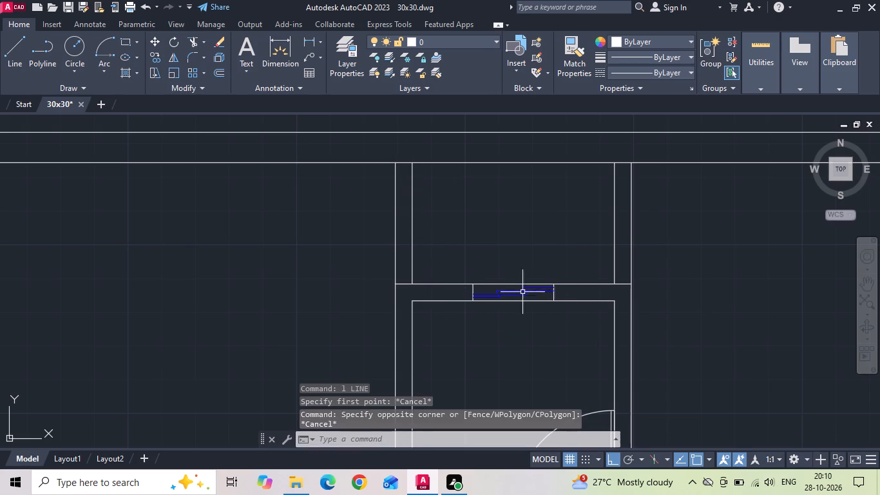
Measure the gap between the toilet window's bottom pane line and the wall's lower face.
scroll(508, 291, "up", 2)
left_click(309, 45)
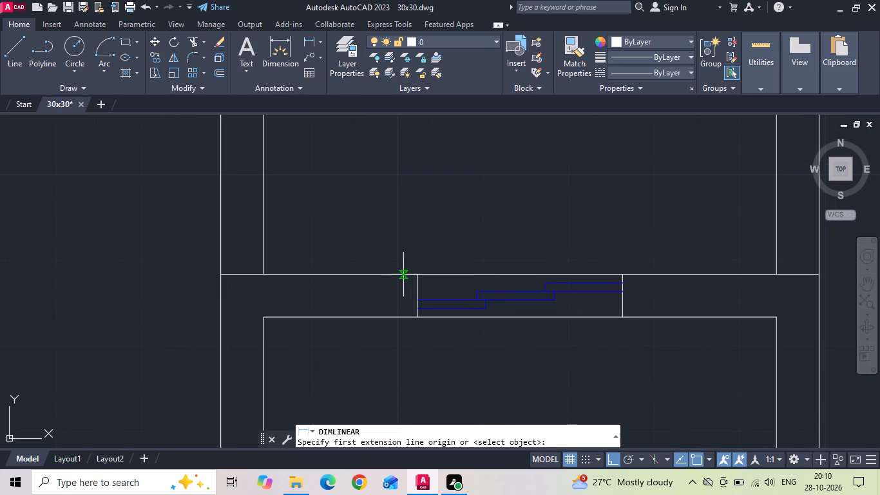
scroll(405, 322, "up", 1)
left_click(422, 302)
left_click(425, 313)
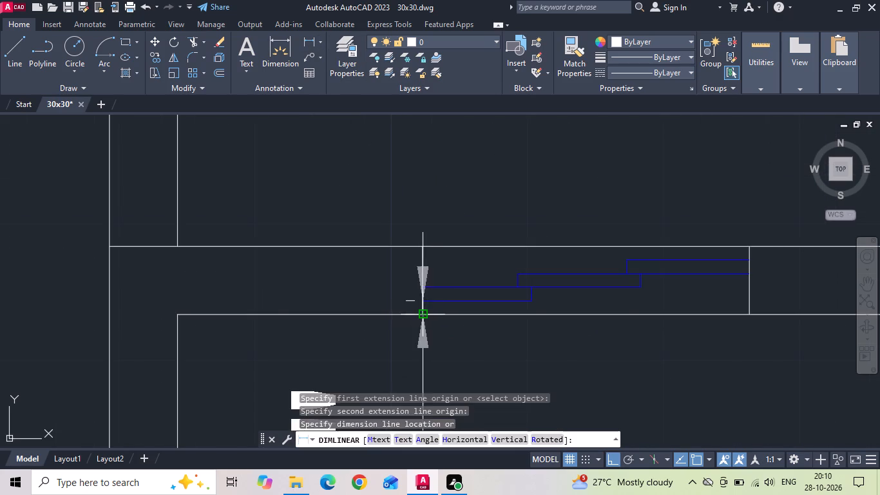
scroll(425, 313, "down", 3)
key("Escape")
Copy the inner face line of the duct's left wall 1", 2" and 3" to the left, within the wall.
scroll(362, 180, "up", 1)
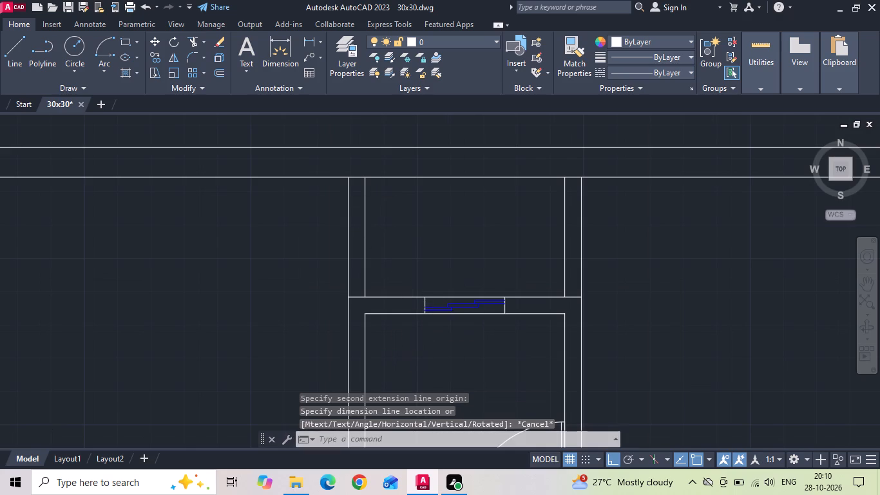
left_click(364, 199)
right_click(364, 199)
left_click(383, 252)
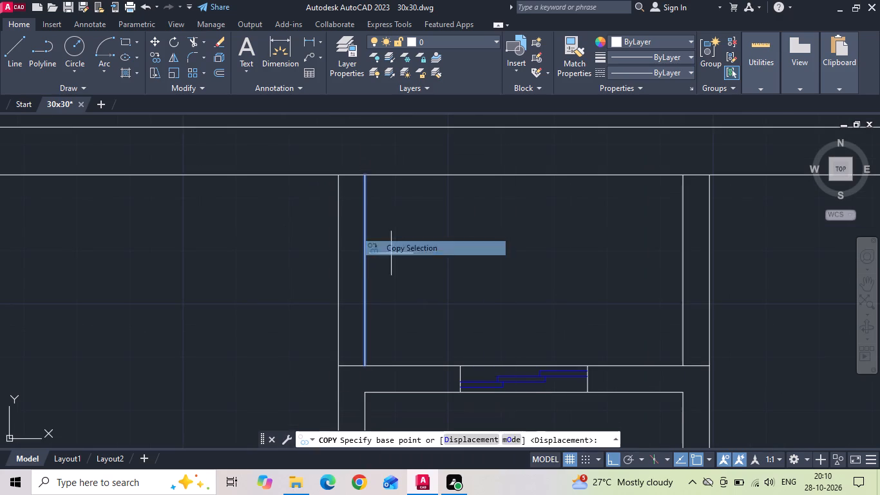
left_click_drag(440, 247, 432, 247)
key("1")
key("Return")
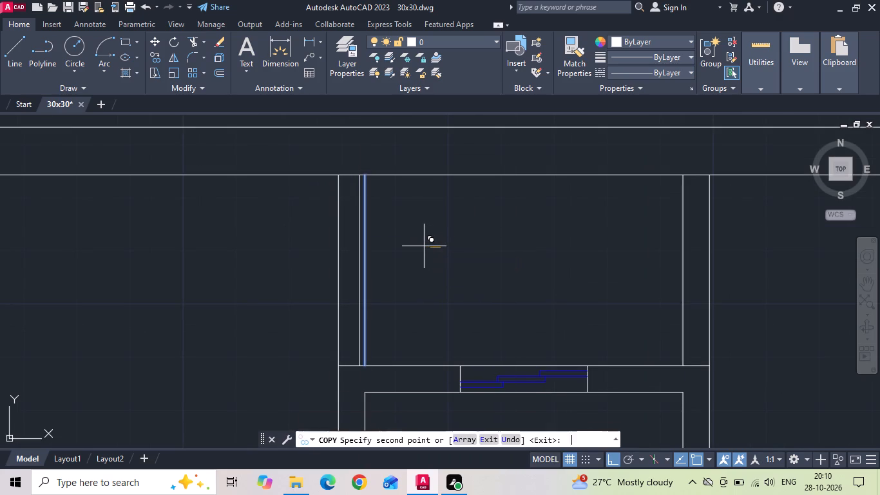
key("2")
key("Return")
key("3")
key("Return")
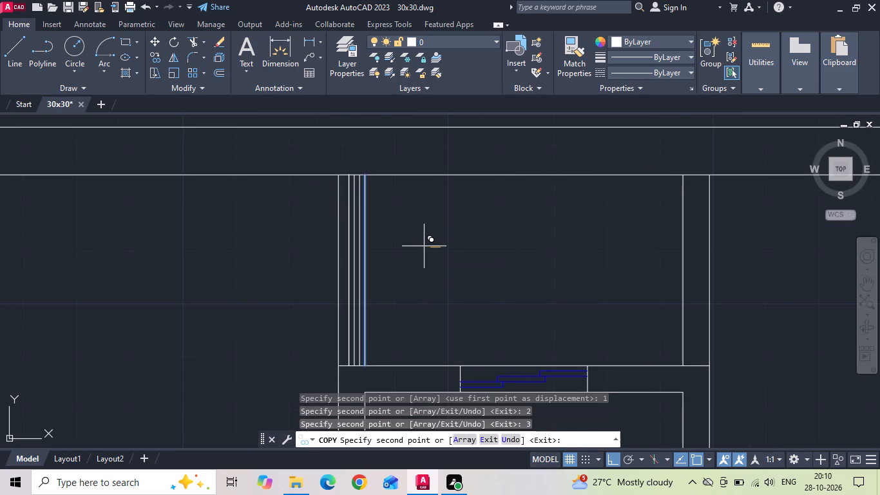
key("Escape")
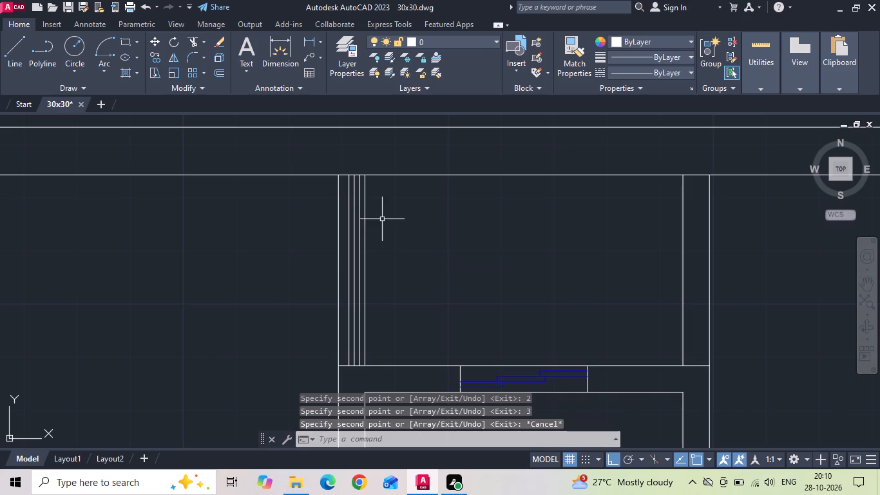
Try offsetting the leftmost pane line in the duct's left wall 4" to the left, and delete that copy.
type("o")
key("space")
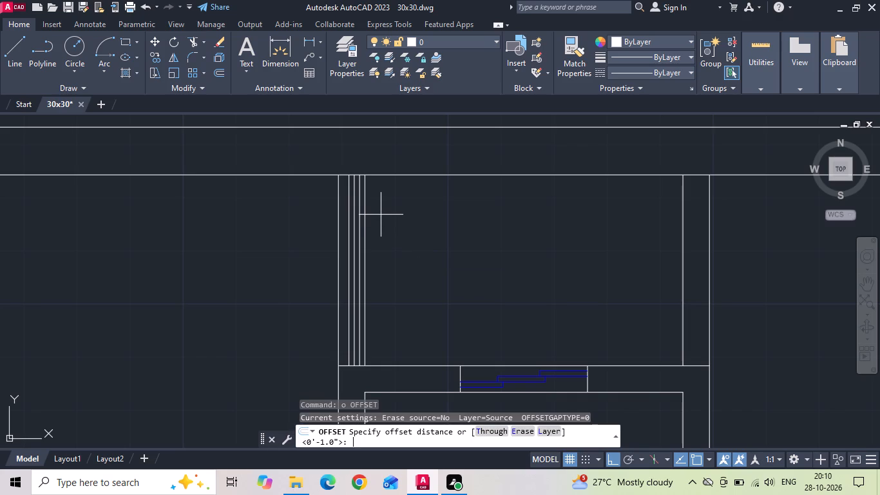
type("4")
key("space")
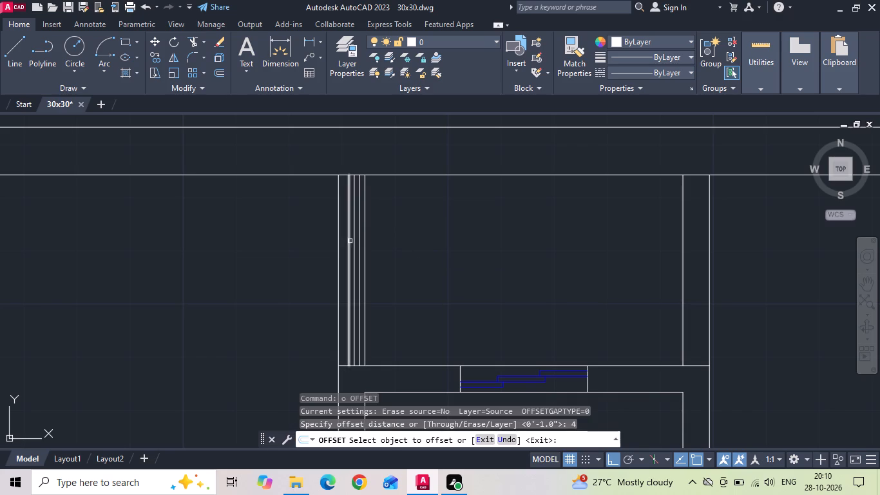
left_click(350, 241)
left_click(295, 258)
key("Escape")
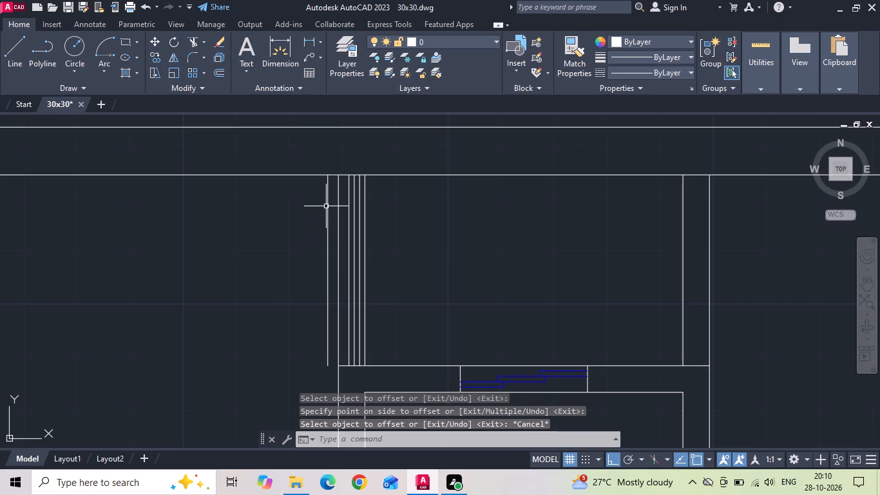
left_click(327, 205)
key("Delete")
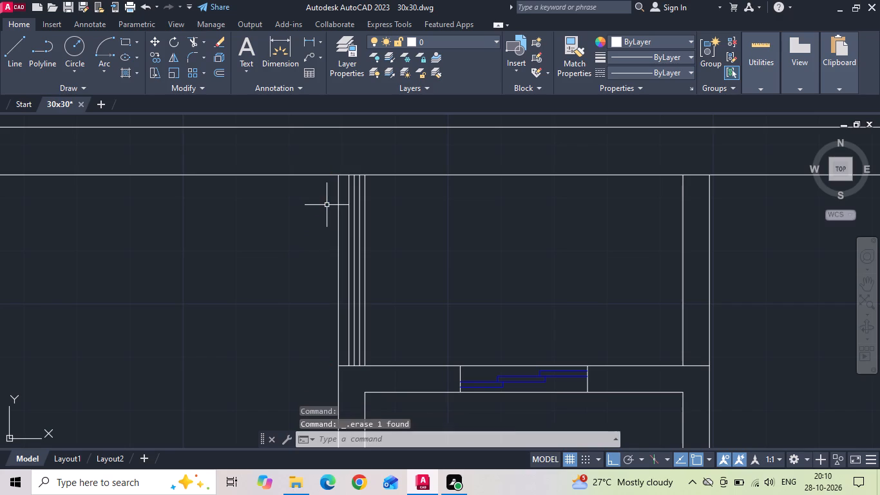
Copy the leftmost pane line in the duct's left wall 1" further left, using the spacing between adjacent pane lines.
scroll(357, 336, "up", 2)
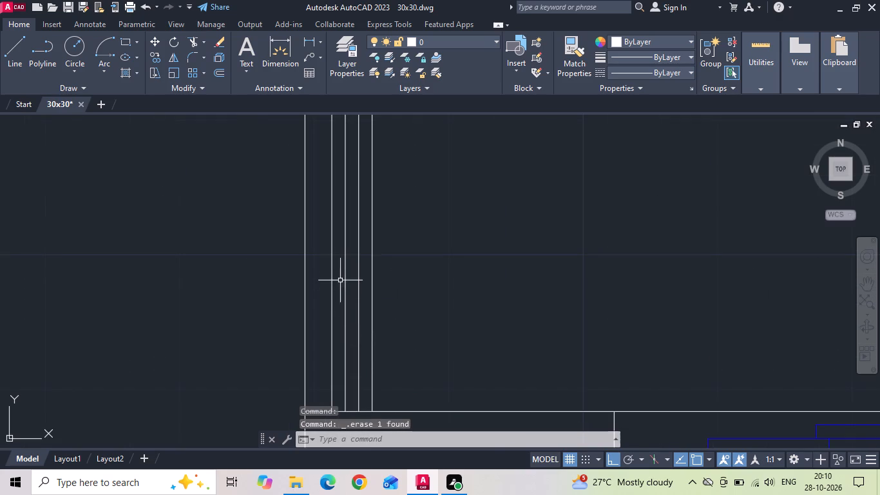
left_click(338, 270)
left_click(322, 237)
right_click(322, 237)
left_click(342, 245)
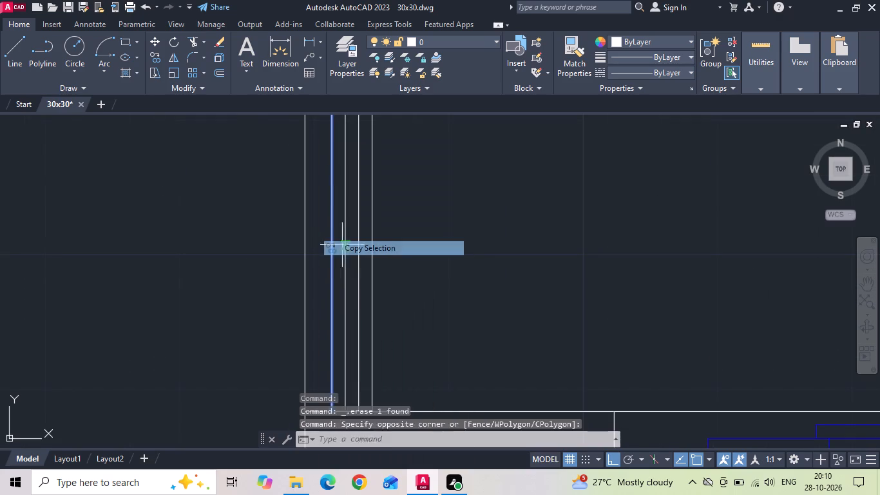
middle_click_drag(336, 289, 347, 228)
left_click(358, 349)
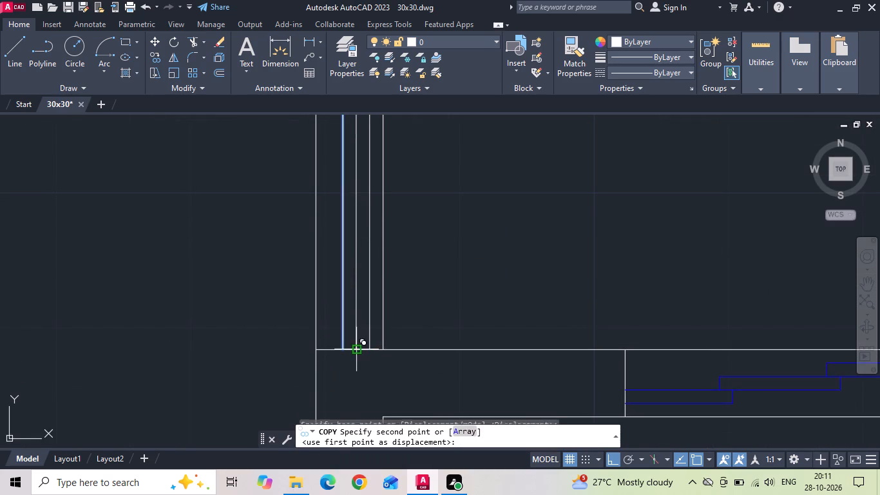
left_click(341, 351)
key("Escape")
scroll(341, 349, "down", 2)
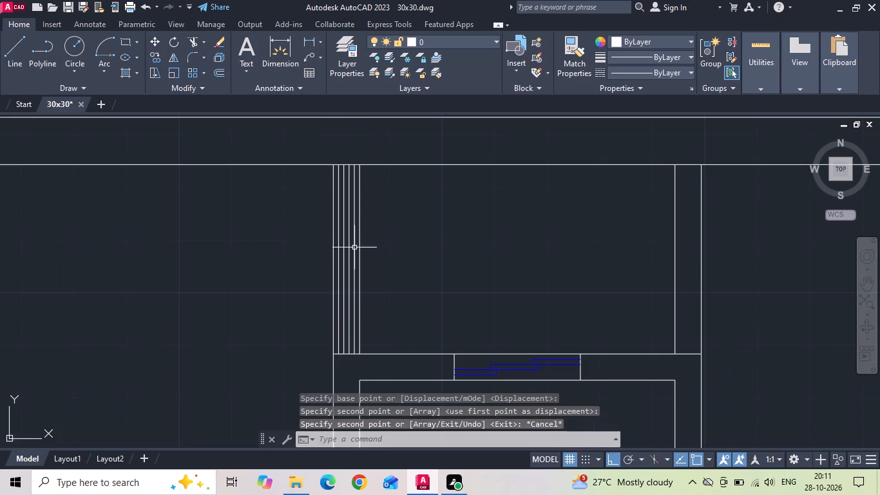
Offset the duct's lower wall line 12" upward, and offset that new line another 12" upward.
type("o 12")
key("space")
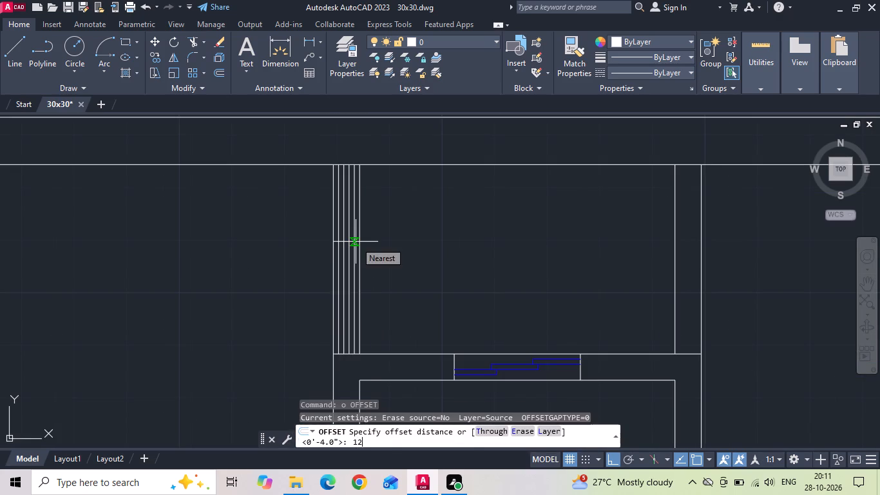
left_click_drag(386, 353, 386, 344)
left_click(402, 255)
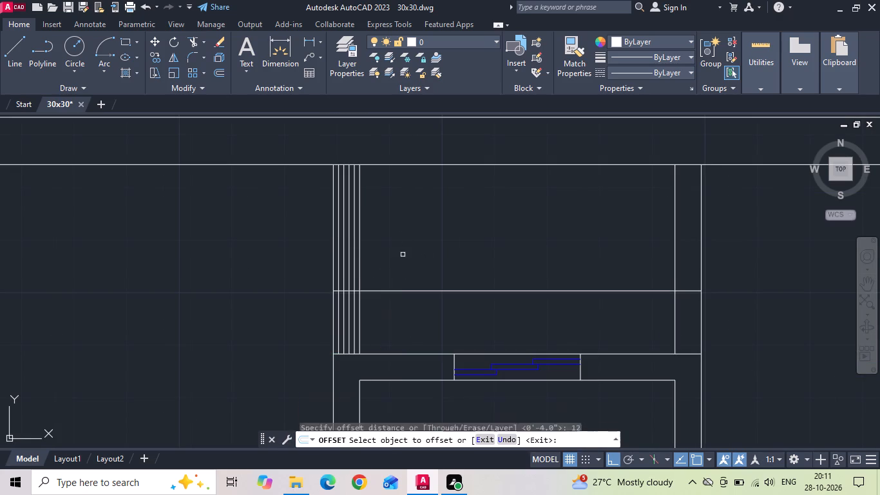
left_click_drag(397, 291, 398, 285)
left_click(407, 209)
key("Escape")
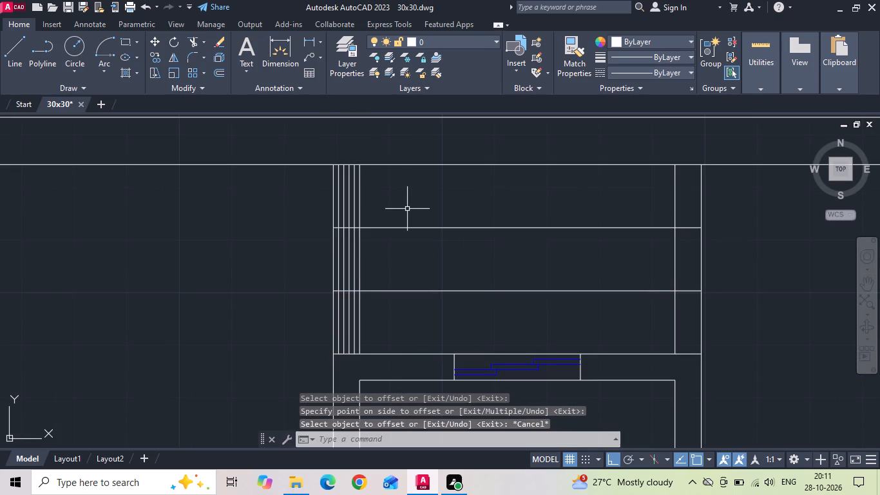
Offset each of the two horizontal division lines across the duct 1" upward for the pane overlaps.
type("o 1")
key("space")
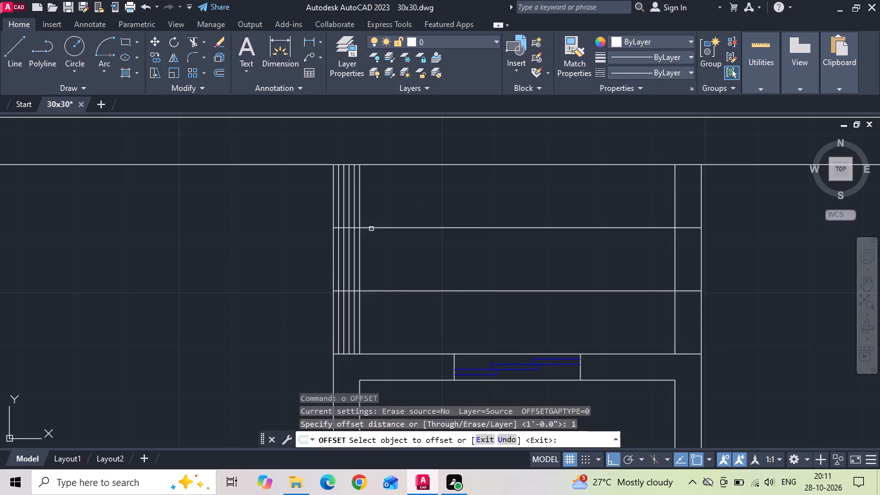
left_click_drag(371, 229, 370, 222)
left_click(372, 207)
left_click_drag(370, 291, 372, 280)
left_click(375, 266)
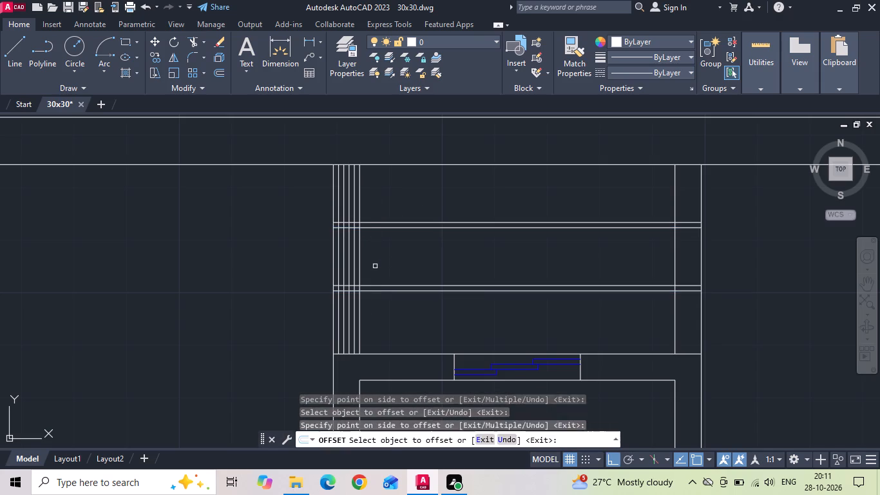
key("Escape")
Trim the lines at the upper division into an overlapping pane joint within the duct's left wall, clearing the excess across the duct.
key("t")
key("r")
key("space")
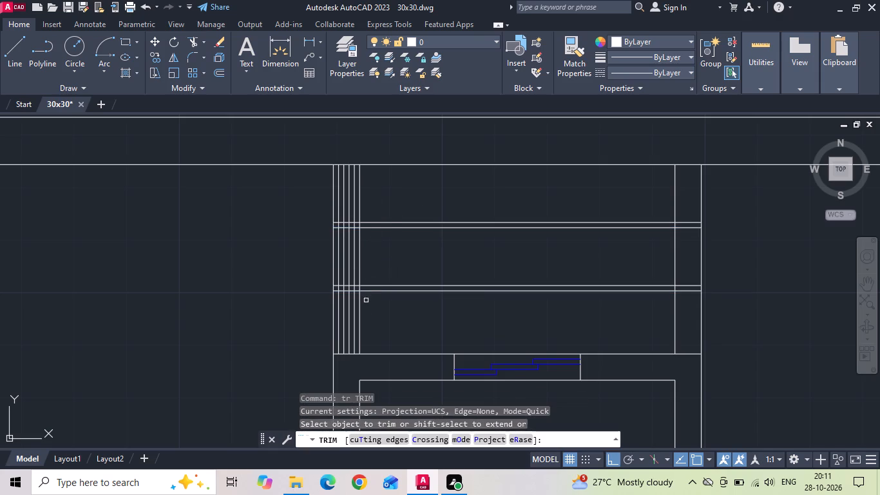
scroll(365, 302, "up", 2)
scroll(364, 298, "down", 4)
scroll(420, 300, "down", 2)
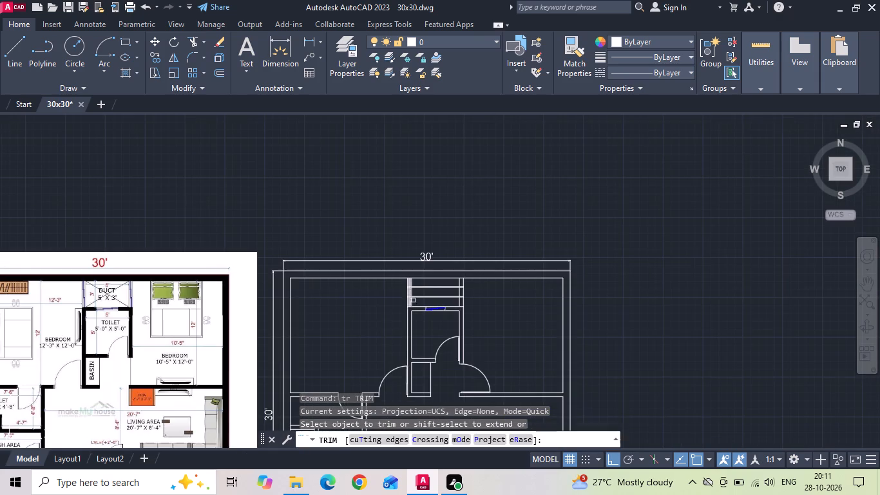
scroll(52, 306, "up", 2)
scroll(79, 281, "down", 2)
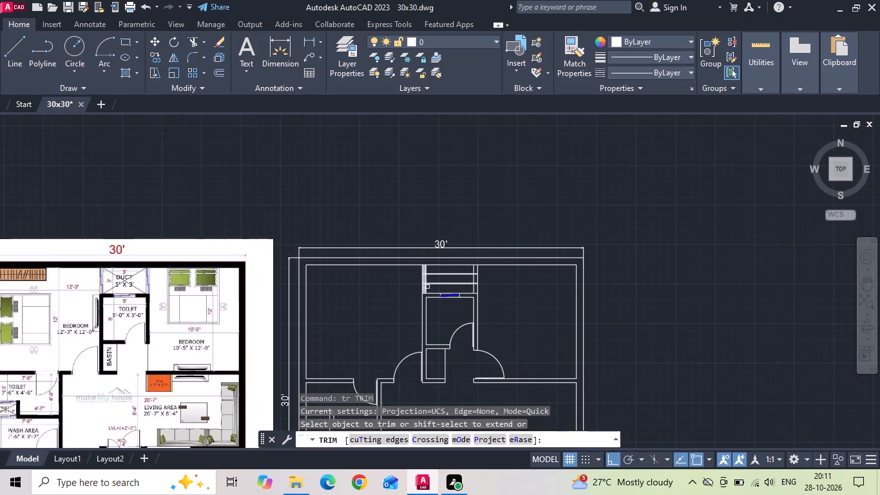
scroll(433, 283, "up", 3)
scroll(387, 247, "up", 4)
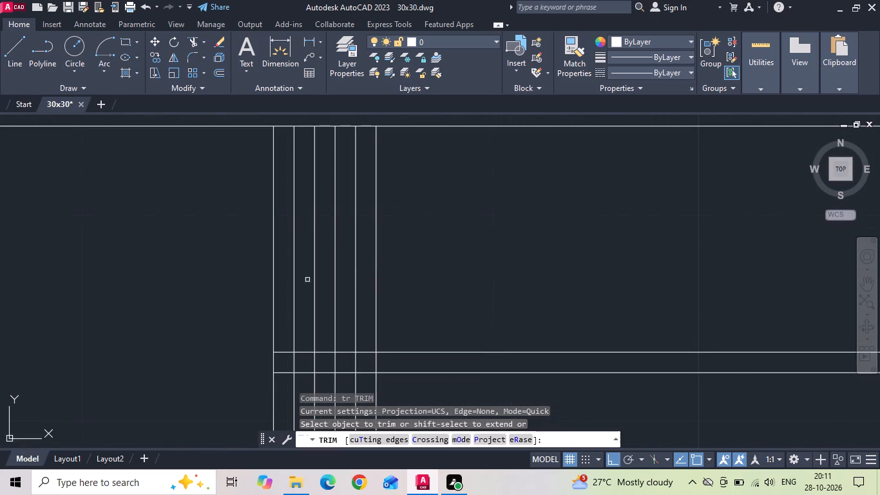
middle_click_drag(303, 280, 323, 211)
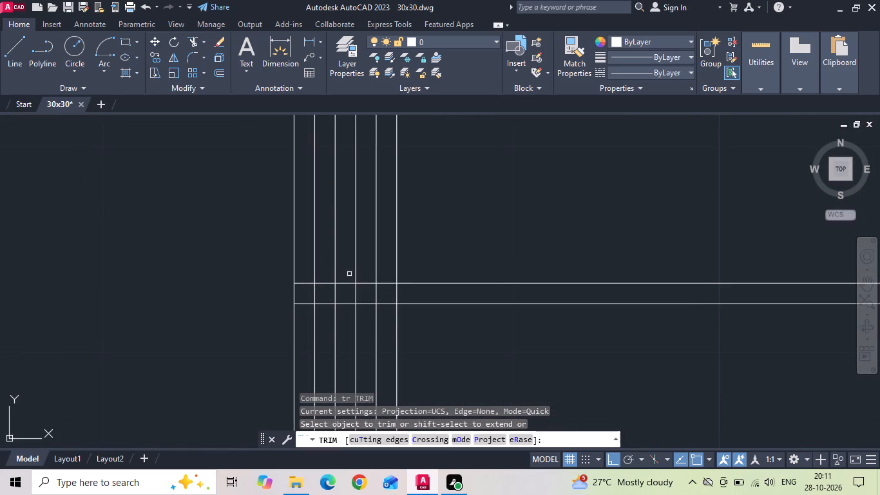
left_click(357, 252)
left_click_drag(305, 273, 302, 305)
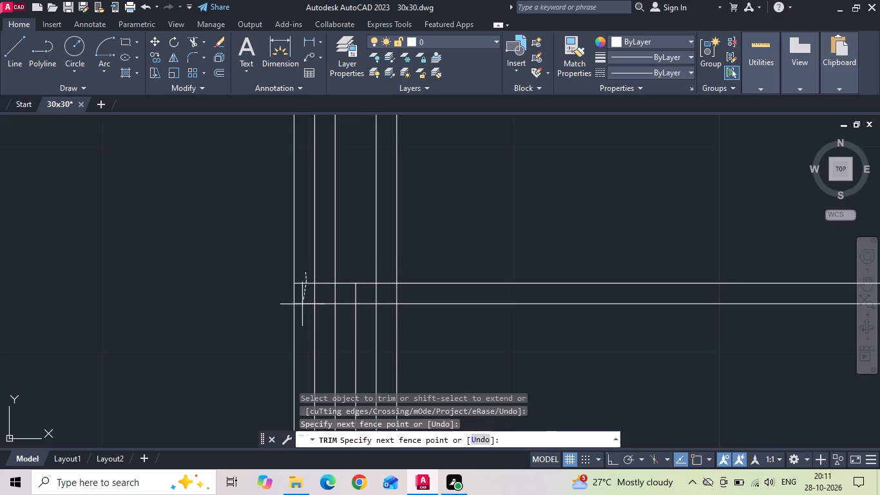
left_click_drag(302, 305, 301, 312)
left_click(313, 321)
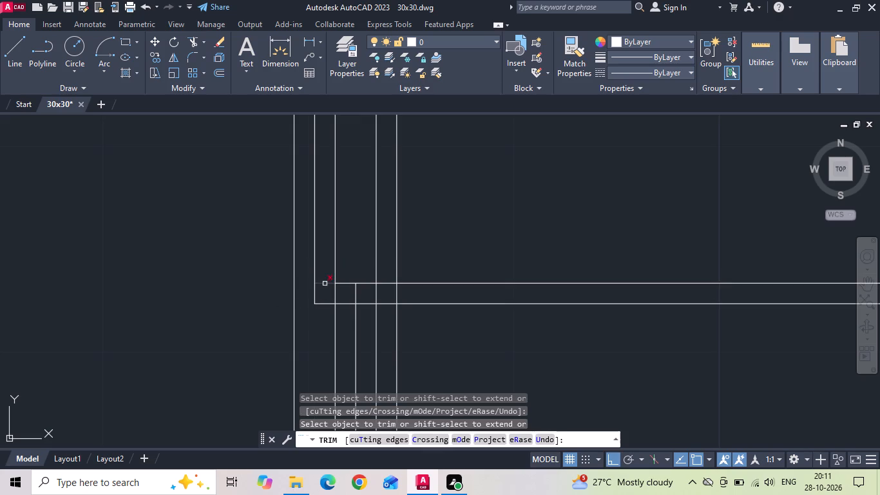
left_click(325, 284)
left_click(349, 304)
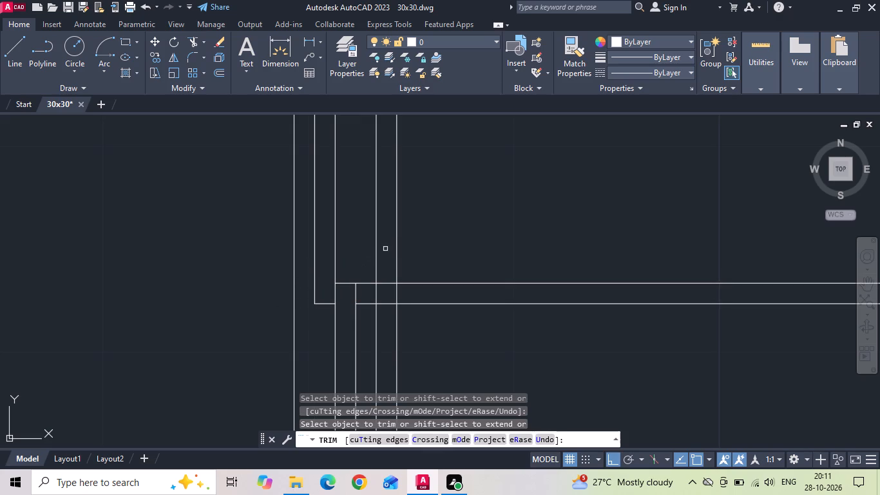
left_click(376, 258)
left_click_drag(365, 295, 364, 276)
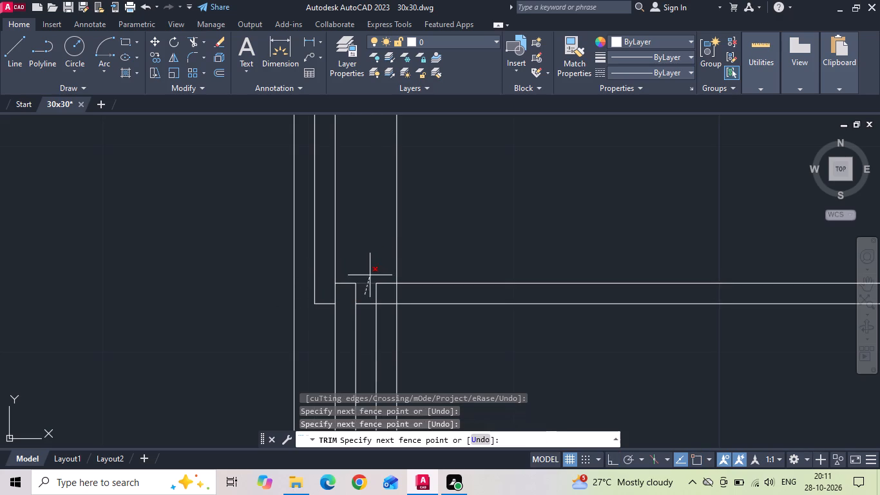
left_click(382, 282)
left_click(372, 303)
middle_click_drag(367, 298, 364, 219)
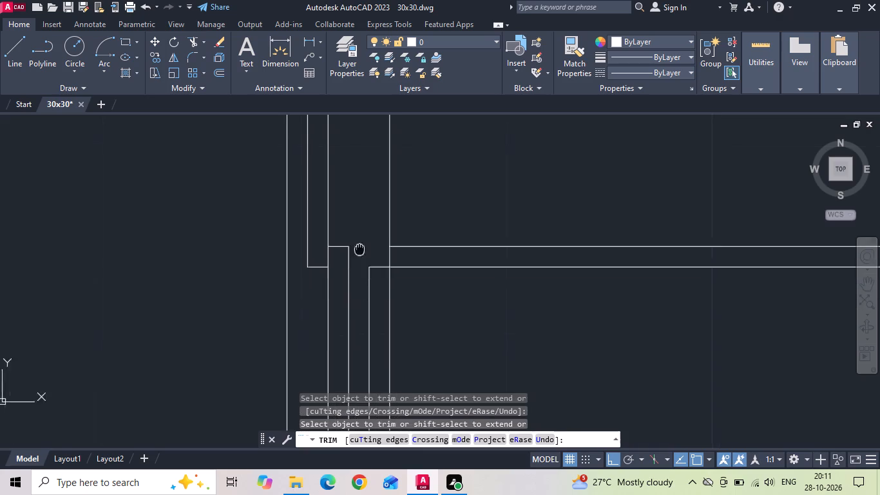
middle_click_drag(364, 219, 378, 146)
left_click(402, 150)
scroll(385, 176, "down", 1)
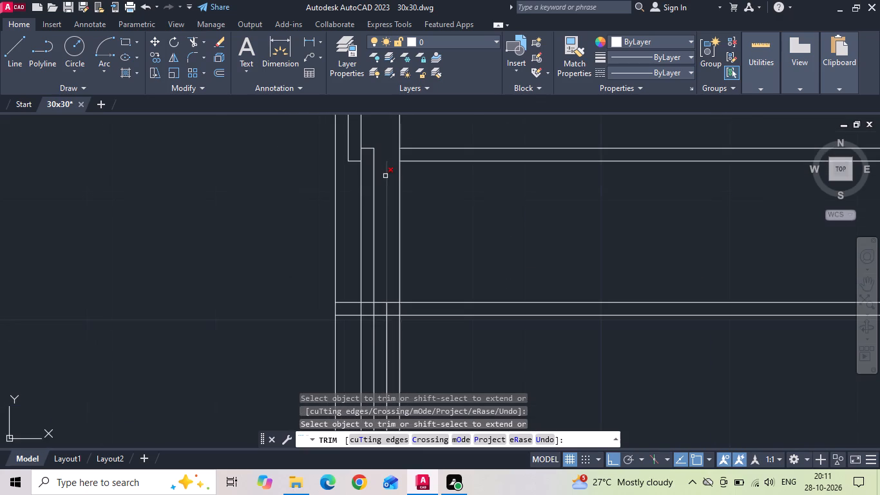
left_click(385, 176)
left_click_drag(449, 139, 435, 215)
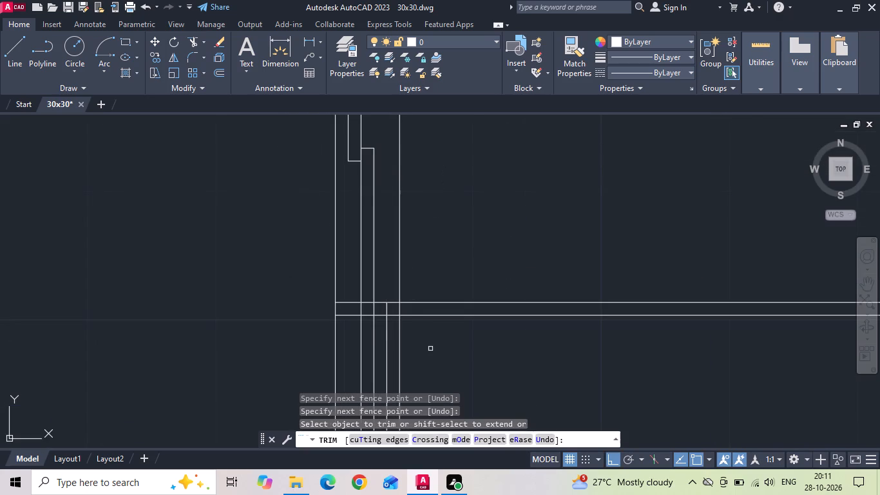
Trim the lines at the lower division into a second overlapping pane joint within the left wall, clearing the excess across the duct.
left_click_drag(435, 354, 448, 247)
middle_click_drag(421, 302, 426, 208)
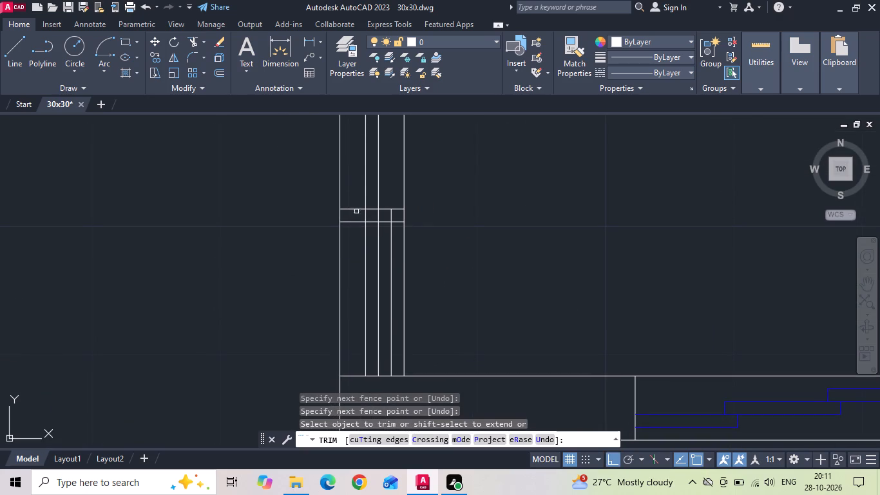
scroll(378, 206, "up", 1)
left_click(407, 212)
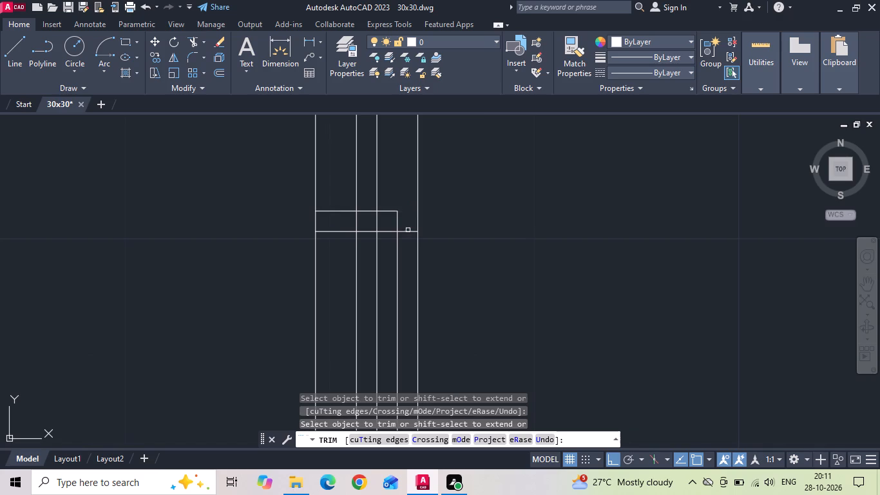
left_click(408, 232)
left_click(357, 289)
left_click_drag(351, 269, 346, 205)
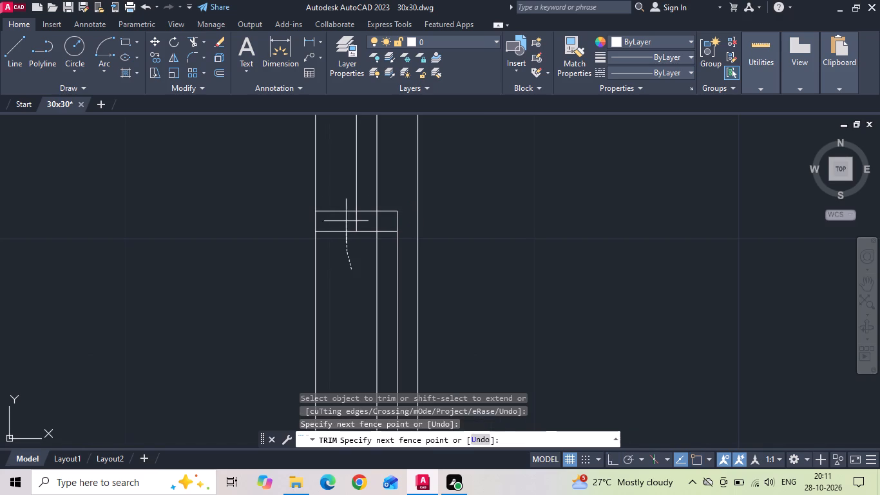
left_click_drag(346, 205, 347, 183)
left_click(368, 214)
left_click(369, 204)
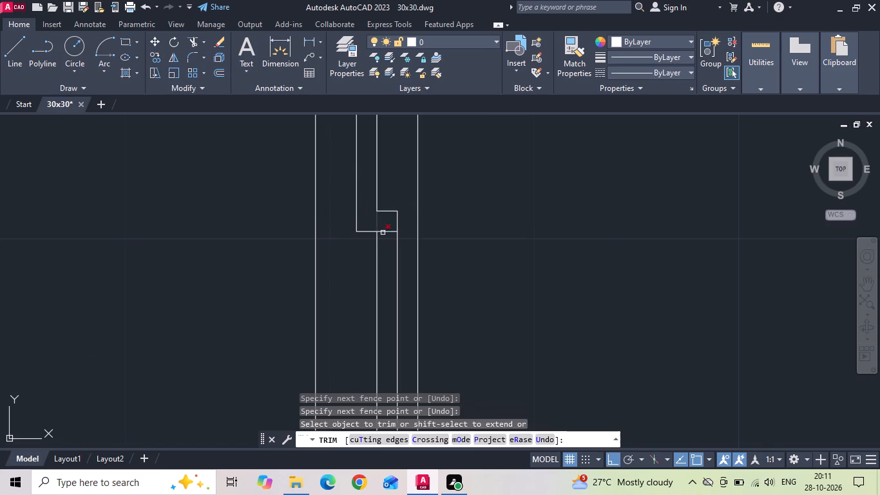
left_click(385, 233)
left_click(386, 227)
scroll(445, 284, "down", 3)
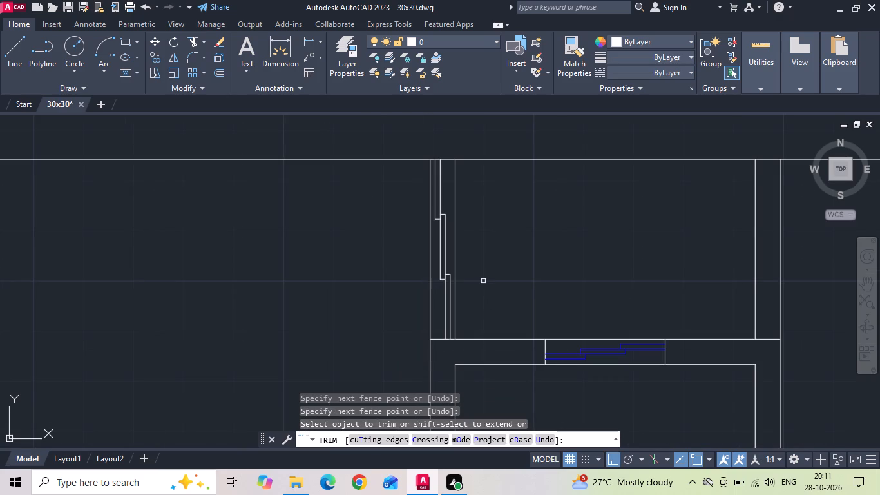
key("Escape")
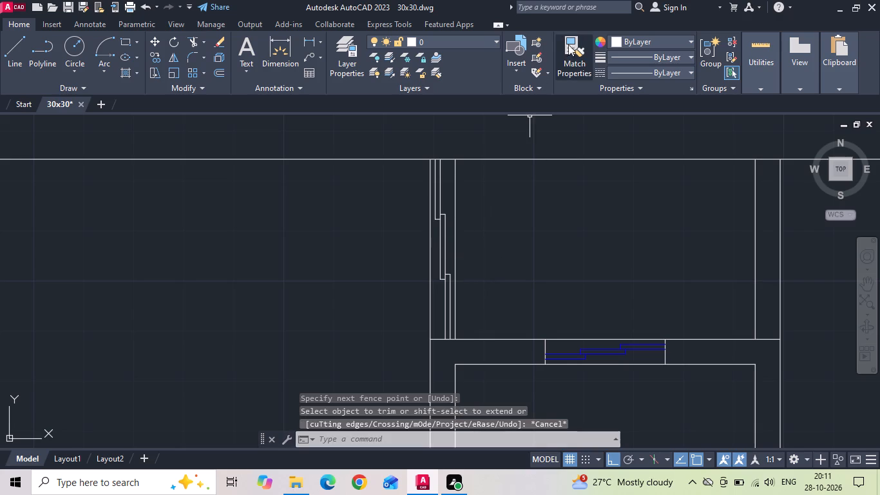
Match the properties of the toilet window's blue pane lines onto all the sliding pane lines in the duct's left wall.
left_click(568, 59)
left_click(571, 356)
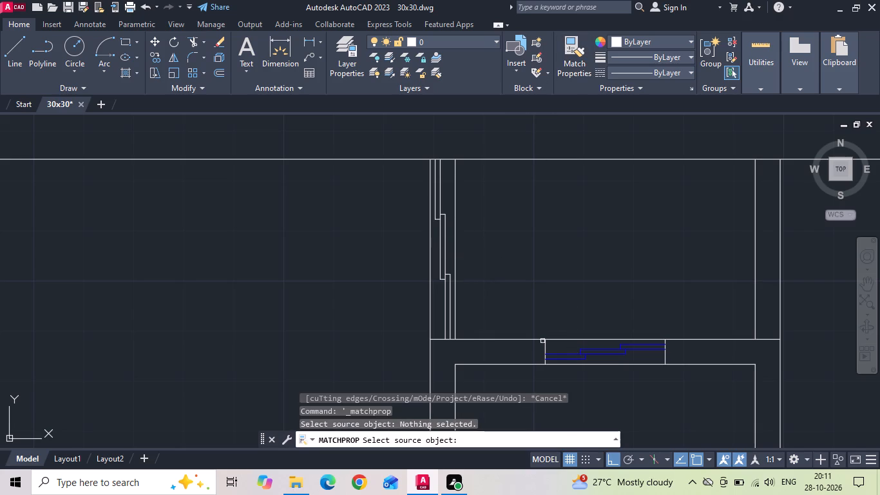
left_click(563, 356)
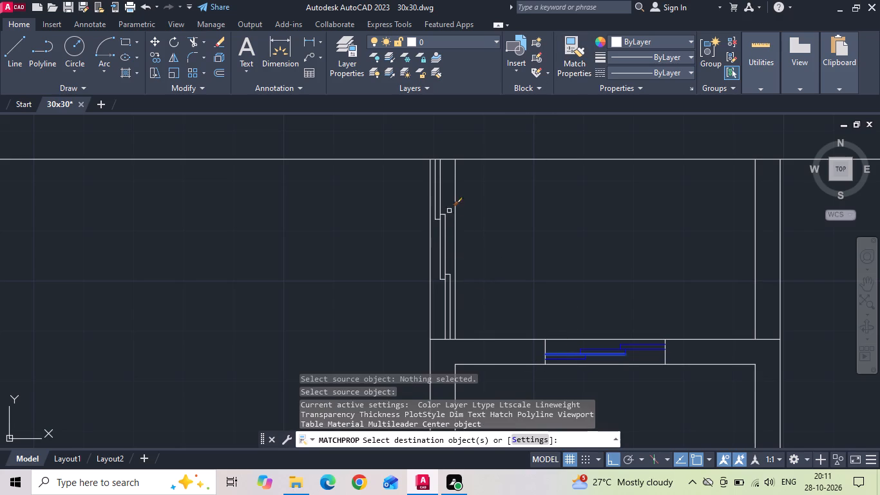
scroll(444, 197, "up", 1)
left_click_drag(450, 211, 450, 220)
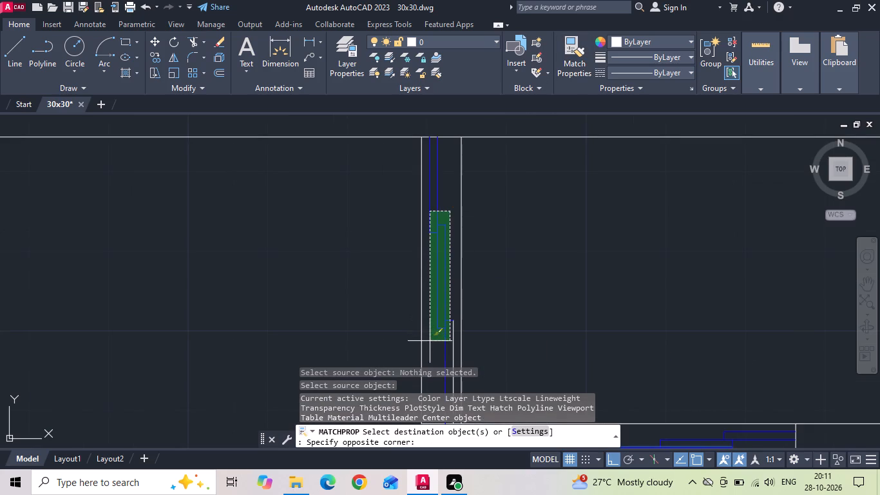
left_click(430, 341)
left_click(455, 325)
key("Escape")
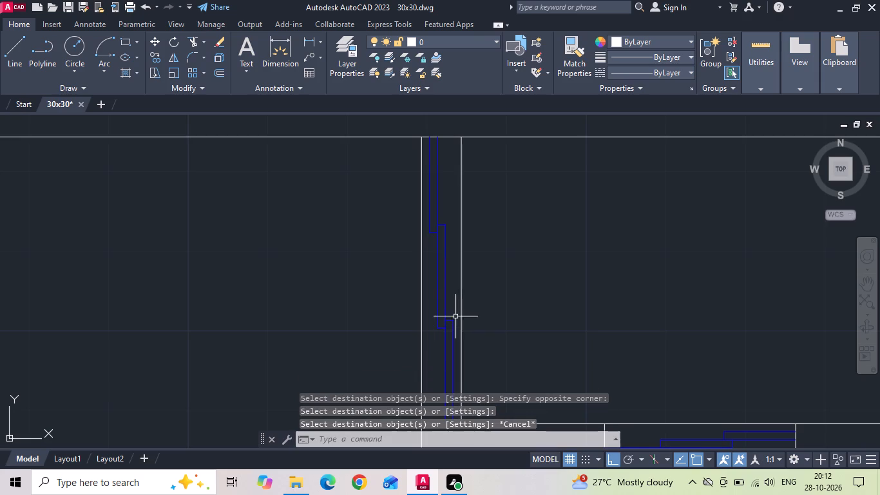
Hatch the three overlapping window panes in the wall between toilet and duct with a solid blue fill.
type("h")
key("space")
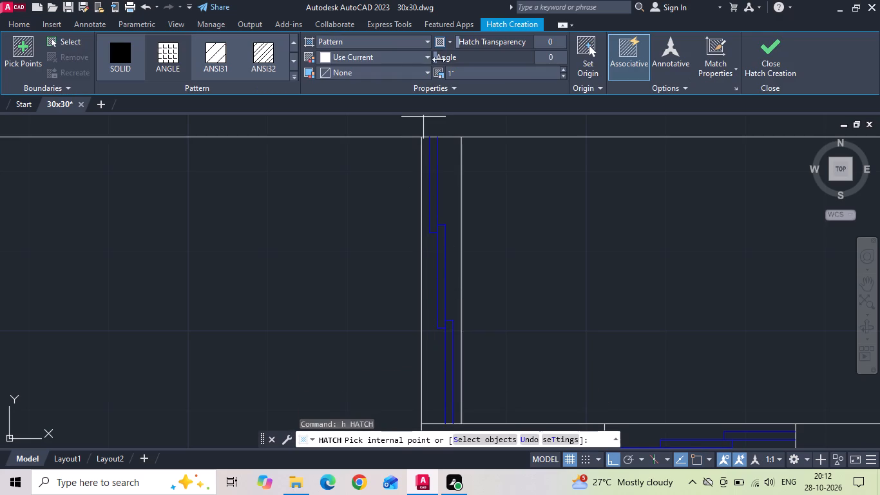
left_click(124, 57)
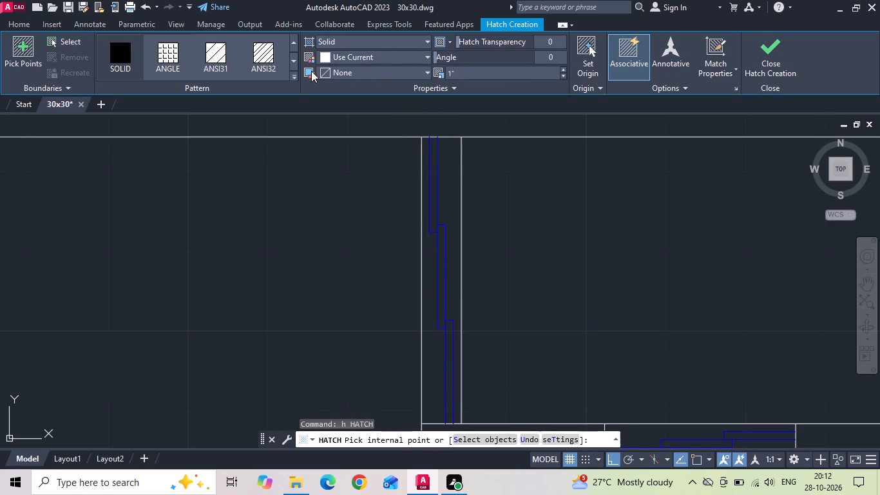
left_click(325, 59)
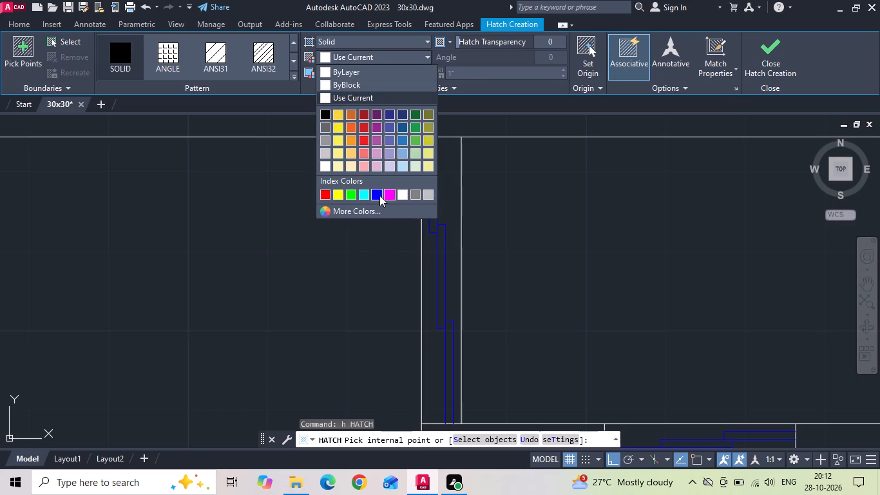
left_click(379, 195)
scroll(311, 153, "down", 2)
scroll(431, 271, "up", 2)
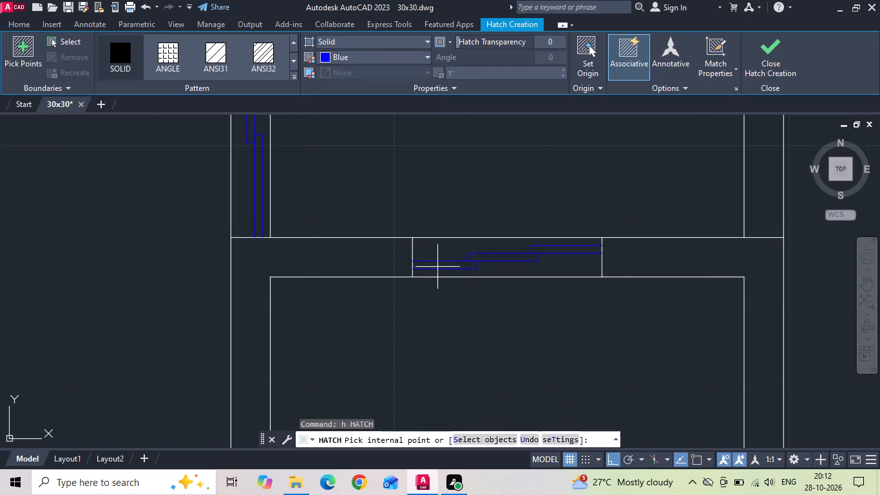
left_click(437, 269)
left_click(497, 260)
left_click(544, 253)
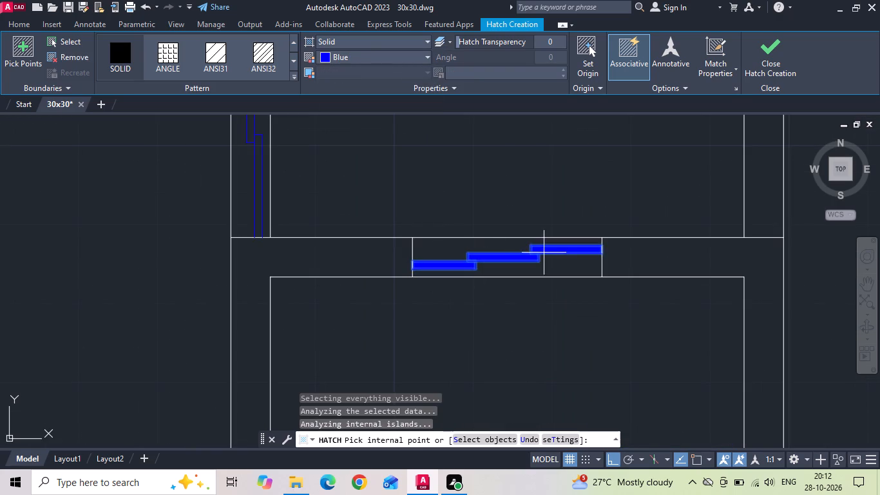
key("space")
Hatch the three overlapping panes in the duct's left wall with the same solid blue fill.
scroll(423, 307, "down", 1)
key("space")
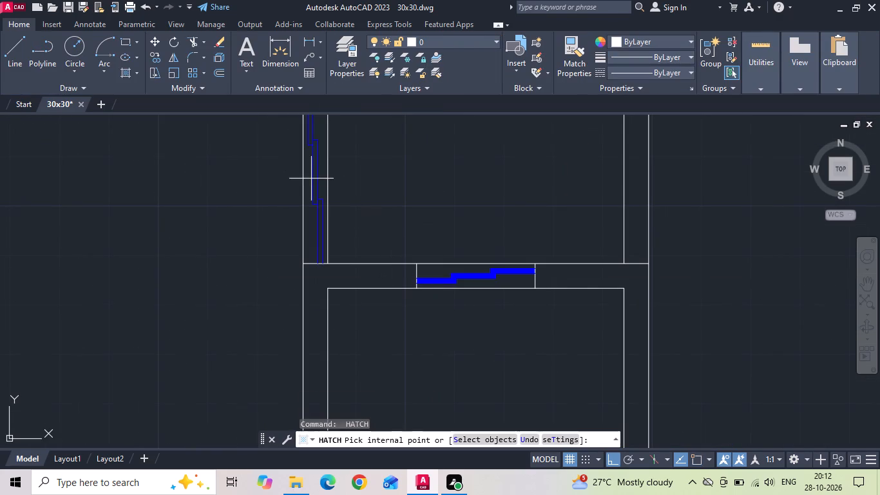
middle_click_drag(312, 180, 323, 244)
scroll(323, 202, "up", 1)
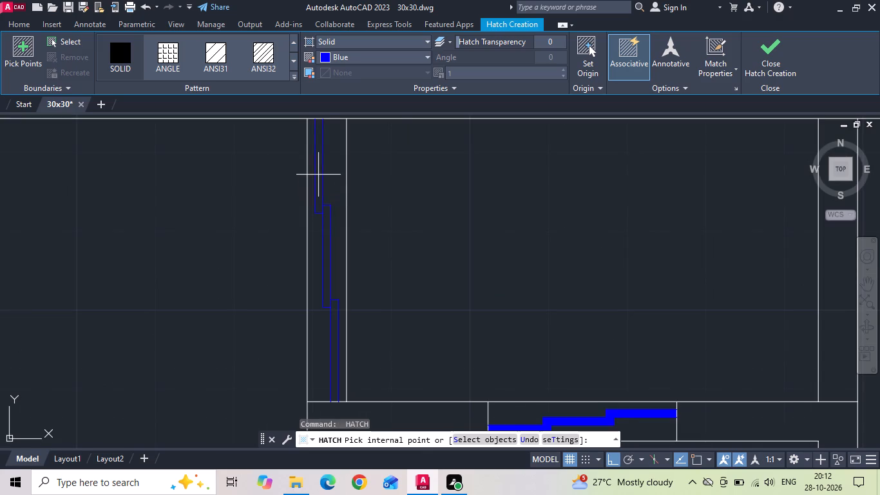
left_click(318, 175)
left_click(327, 226)
left_click(335, 327)
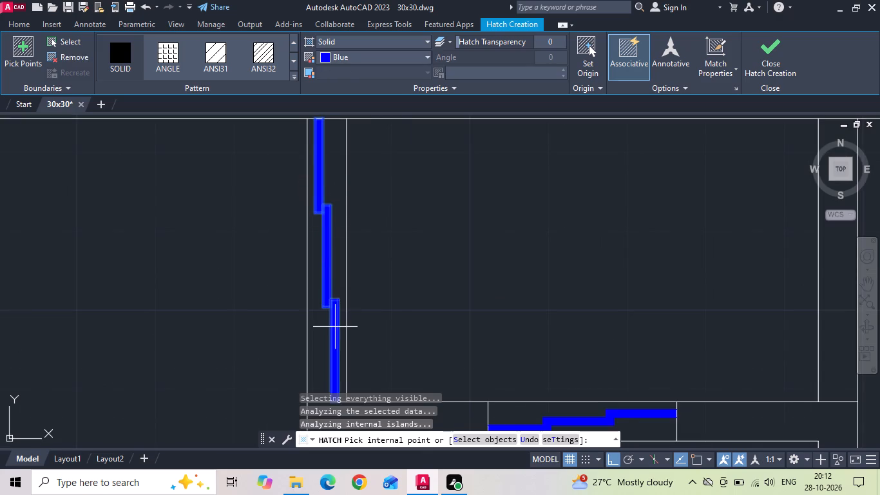
key("Escape")
scroll(450, 211, "down", 2)
scroll(441, 227, "up", 2)
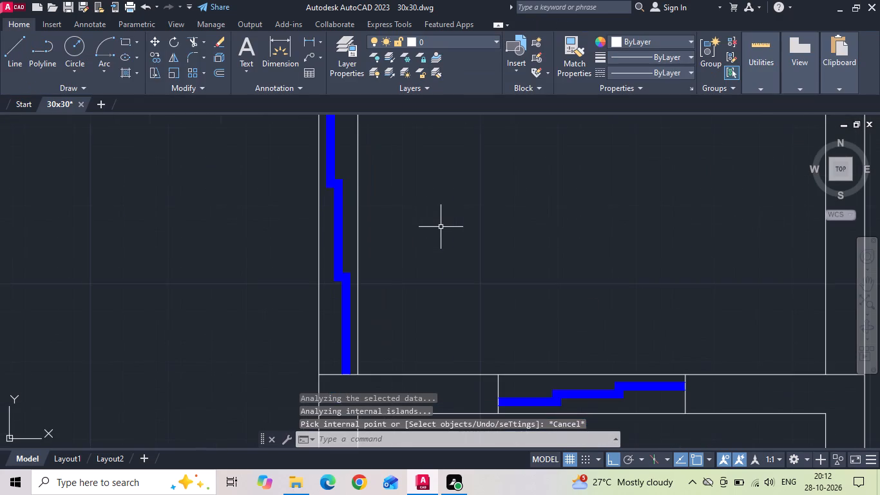
Copy the filled left-wall panes into the duct's right wall, then erase the duplicate wall line copied with them.
scroll(438, 226, "down", 1)
left_click_drag(320, 133, 343, 215)
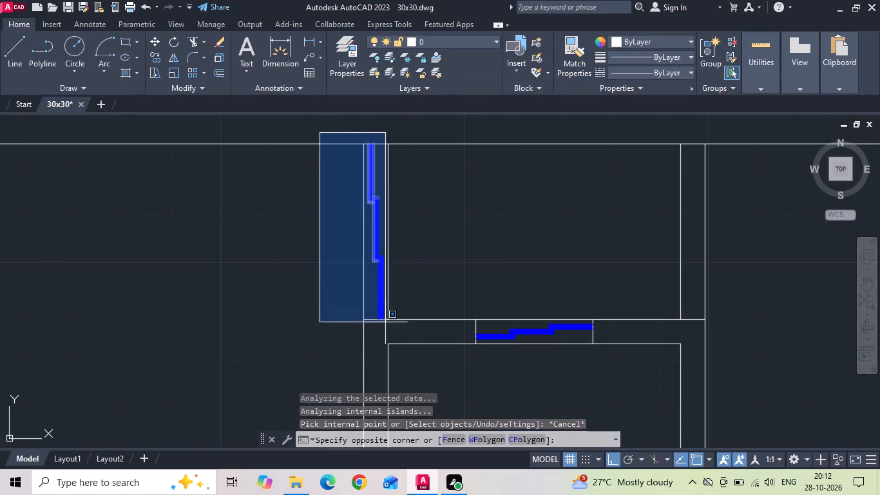
left_click(397, 334)
right_click(444, 215)
left_click(470, 269)
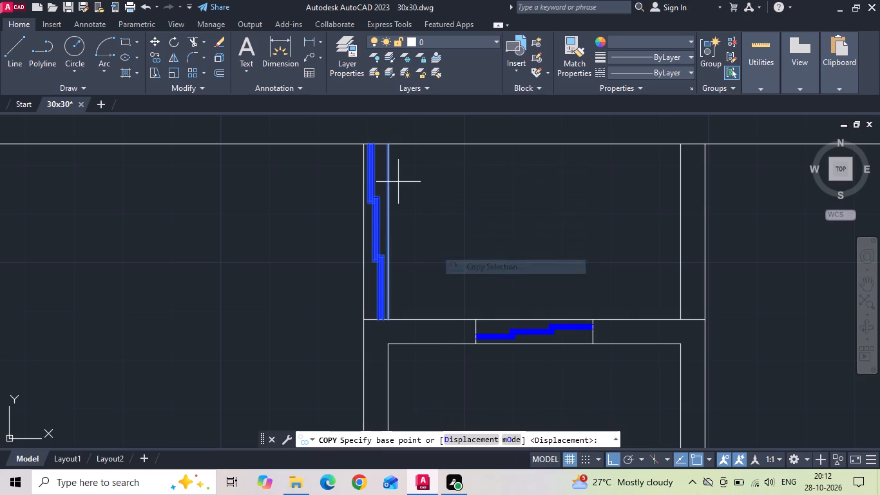
left_click(363, 147)
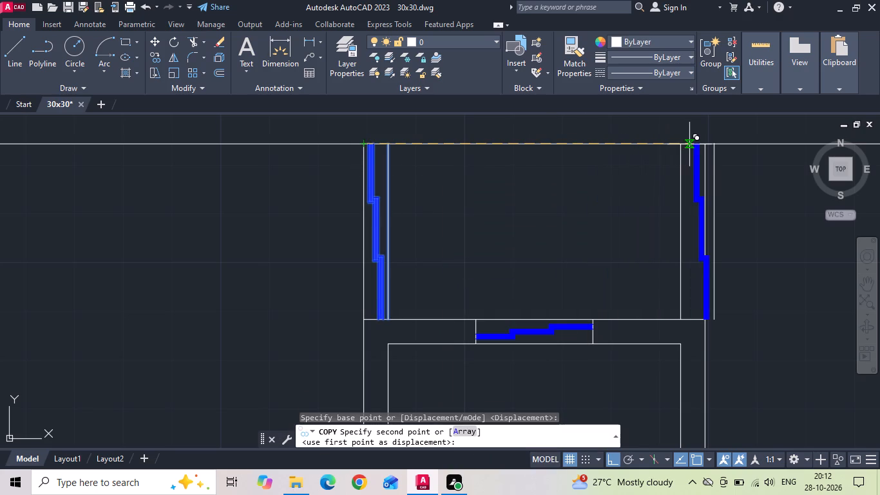
left_click(679, 144)
key("Escape")
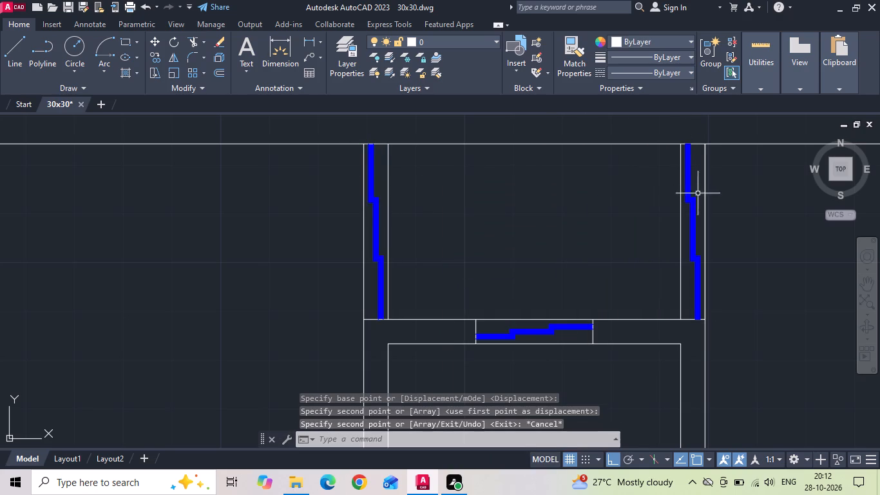
left_click(705, 214)
key("Delete")
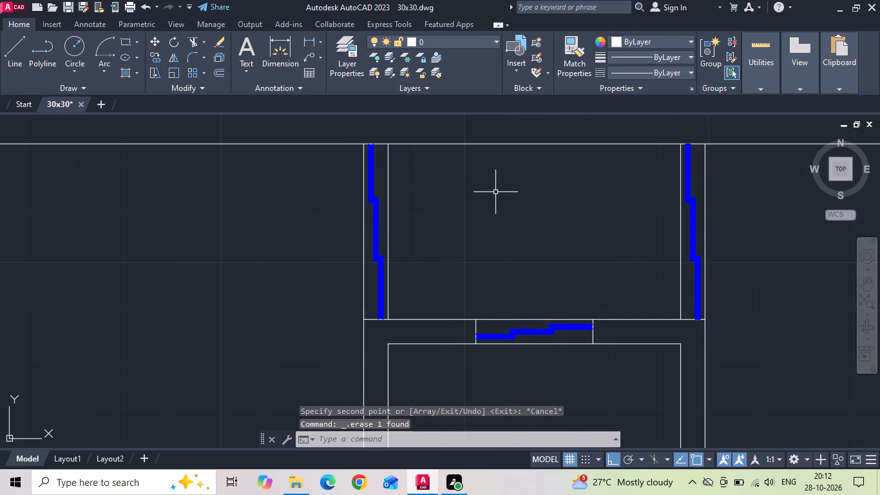
Offset the right boundary line of the small duct between toilet and wash area 10" left, and offset that new line another 10" left.
scroll(495, 192, "down", 4)
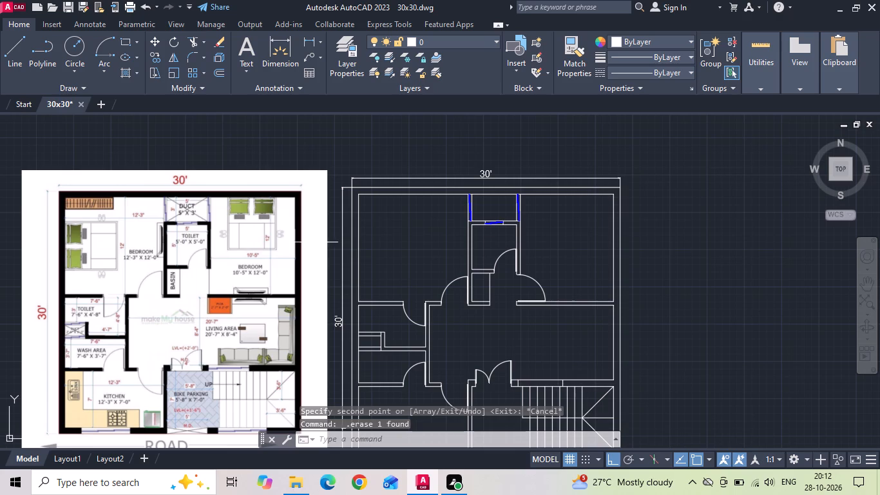
scroll(59, 345, "up", 2)
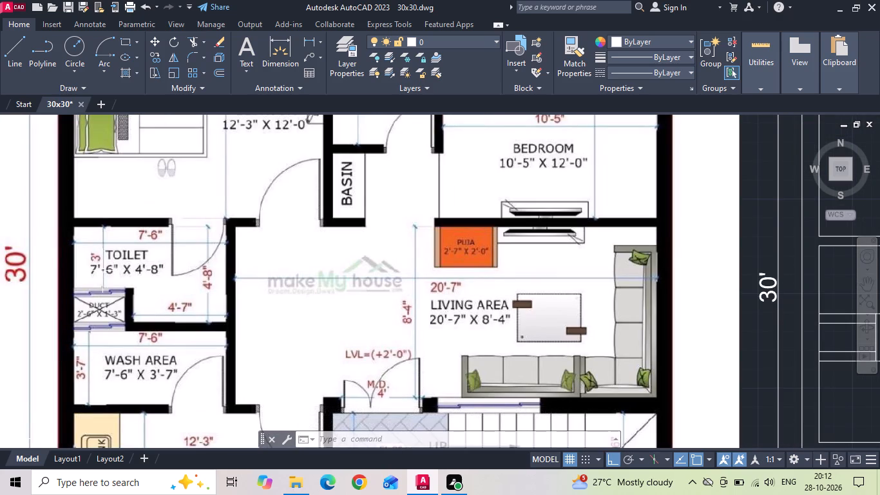
scroll(102, 271, "down", 2)
scroll(392, 300, "up", 3)
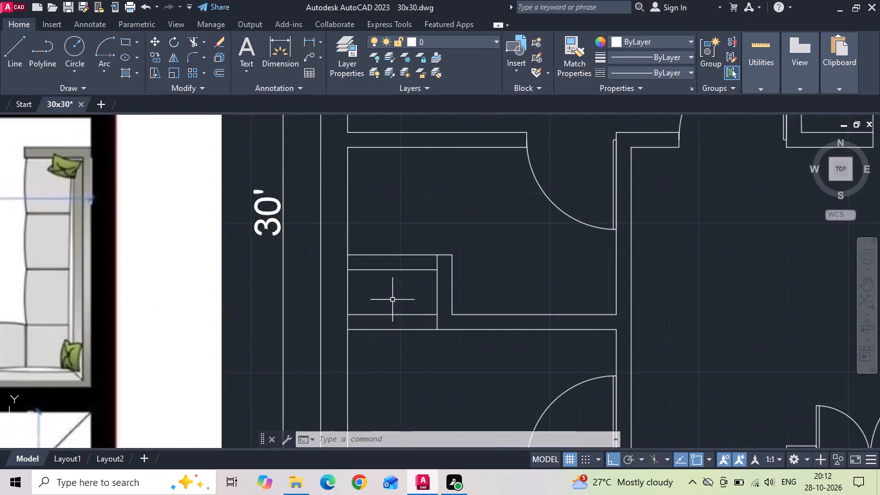
scroll(396, 312, "up", 2)
type("o 10")
key("Return")
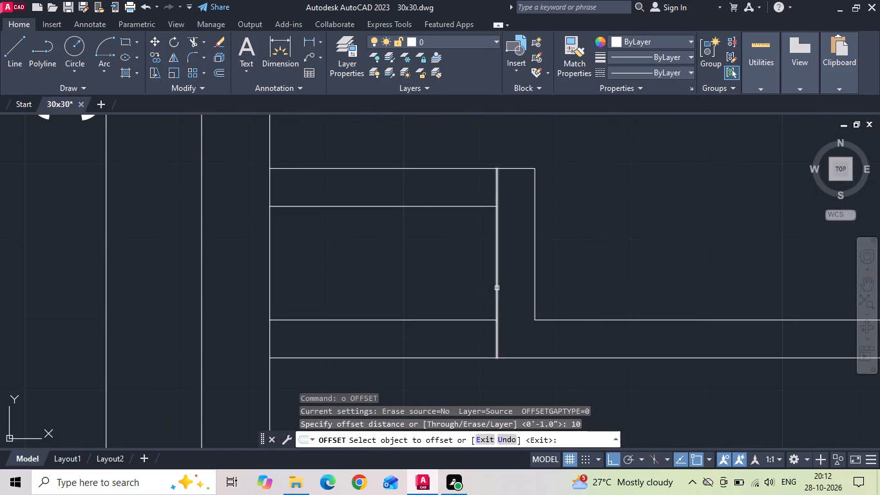
left_click(497, 287)
left_click(454, 294)
left_click_drag(423, 282, 413, 284)
left_click(358, 289)
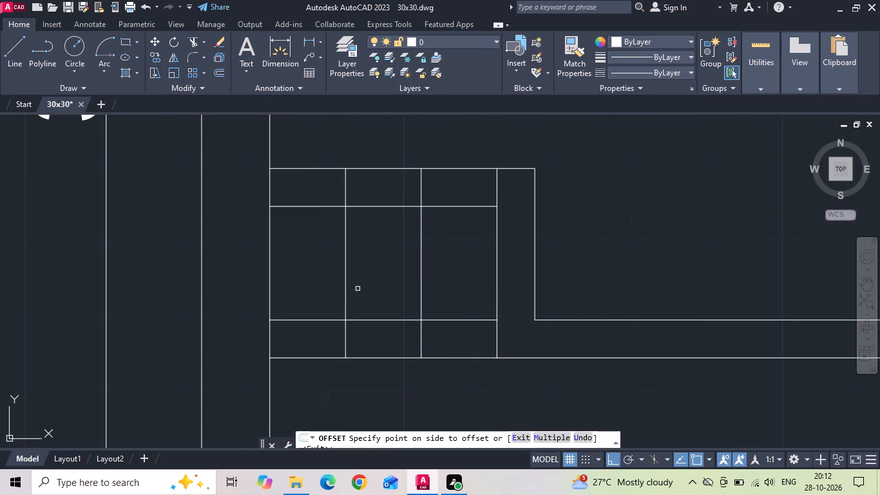
middle_click_drag(378, 280, 374, 228)
key("Escape")
Offset the upper line of the small duct's lower wall downward four times in successive 1" spacings.
type("o")
key("space")
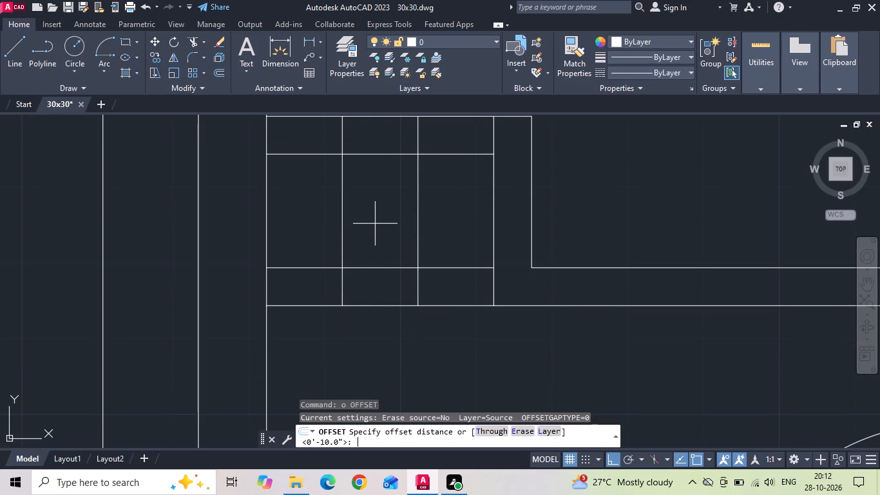
type("1")
key("space")
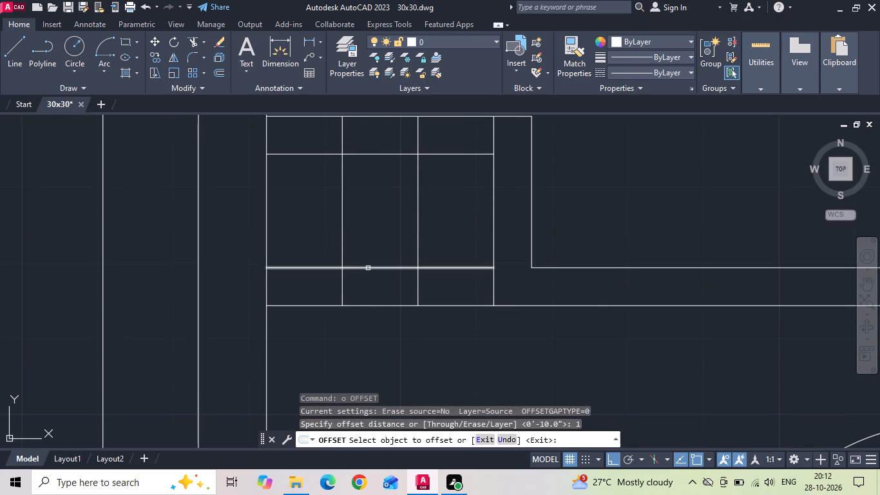
left_click_drag(368, 268, 364, 287)
left_click(362, 295)
left_click_drag(366, 276, 362, 287)
left_click(358, 298)
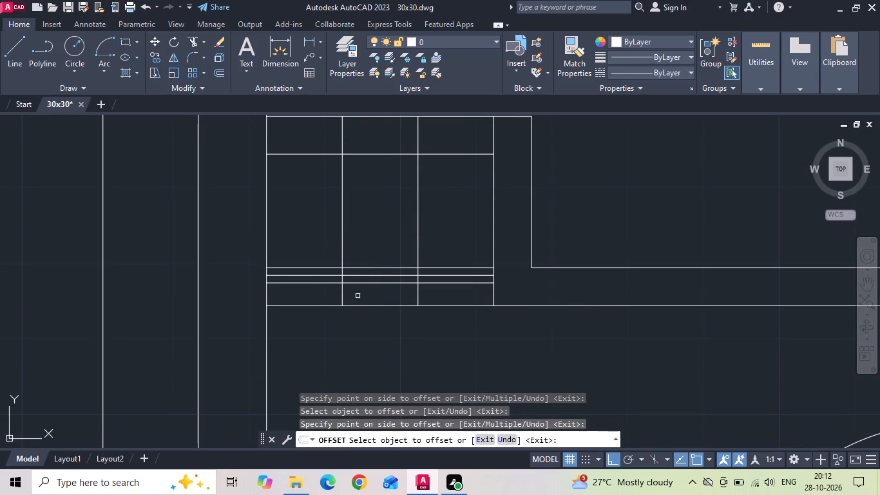
left_click(363, 282)
left_click(360, 297)
left_click_drag(361, 291, 361, 297)
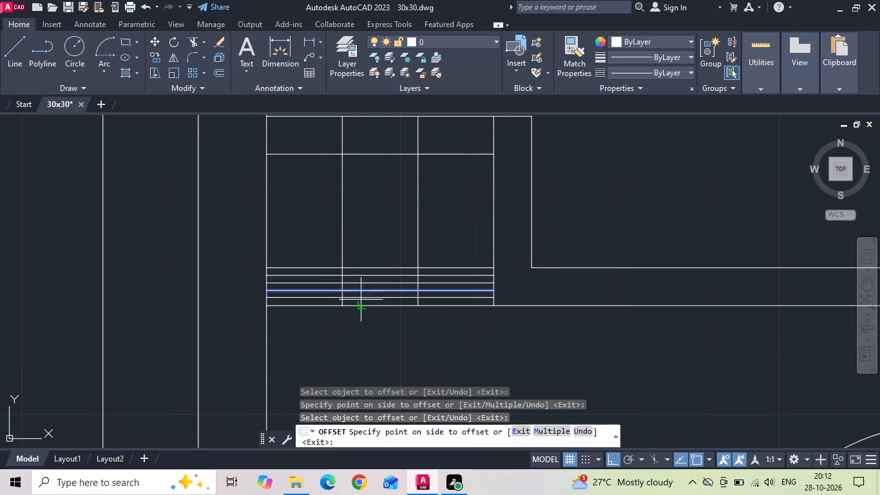
left_click(361, 300)
key("Escape")
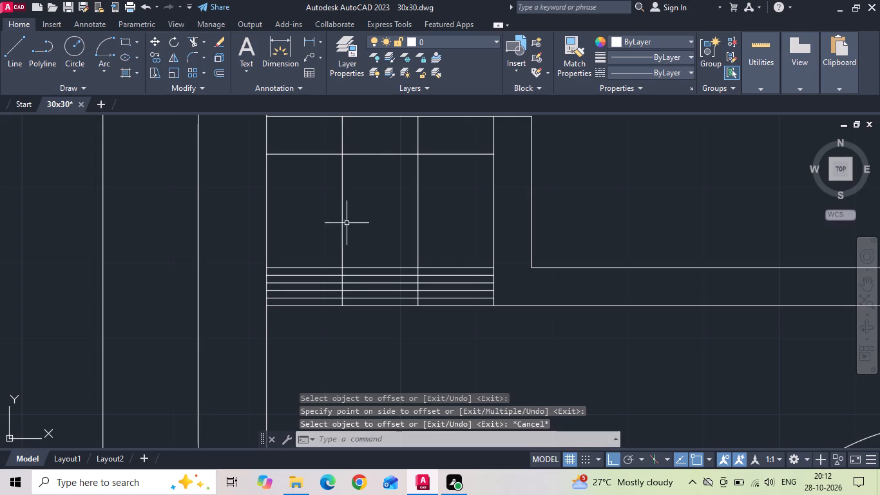
Offset each of the two vertical division lines across the small duct 1" to the left for the pane overlaps.
scroll(336, 284, "up", 1)
type("o")
key("space")
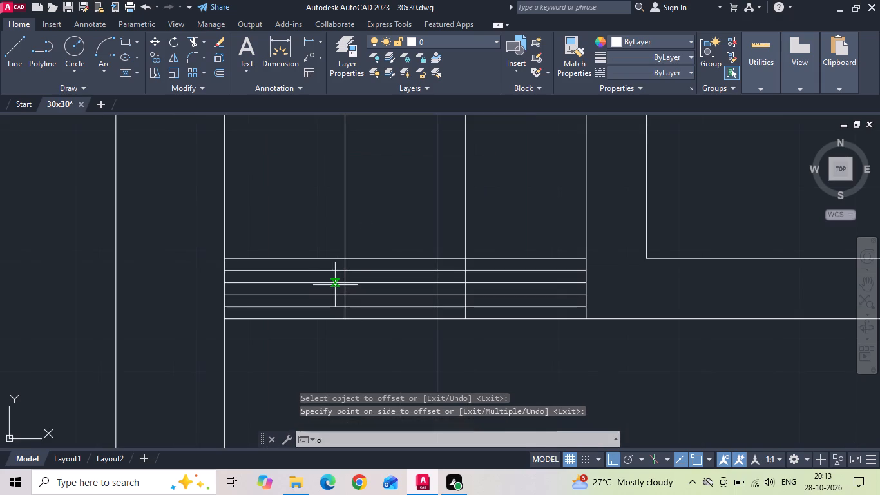
key("1")
key("space")
left_click_drag(345, 248, 331, 242)
left_click(290, 226)
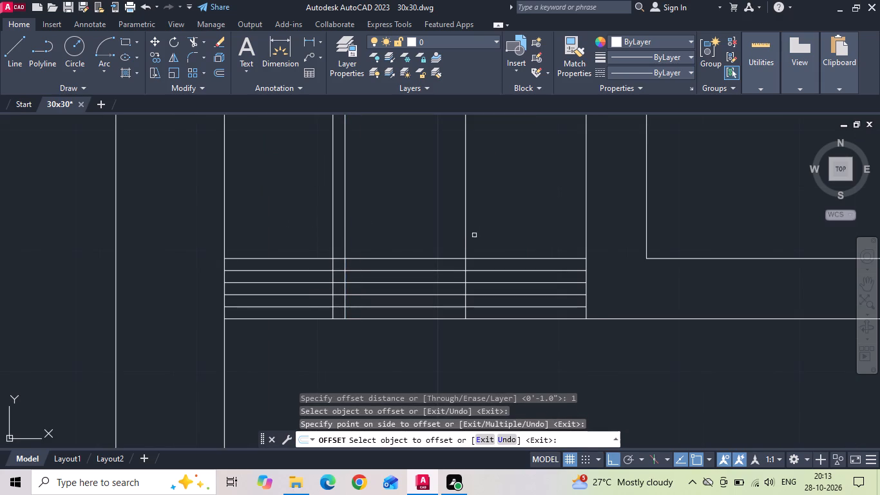
left_click(464, 242)
left_click(395, 253)
key("Escape")
Trim the four vertical pane division lines in the small duct's lower wall to the band between the first and fourth offset lines.
type("tr")
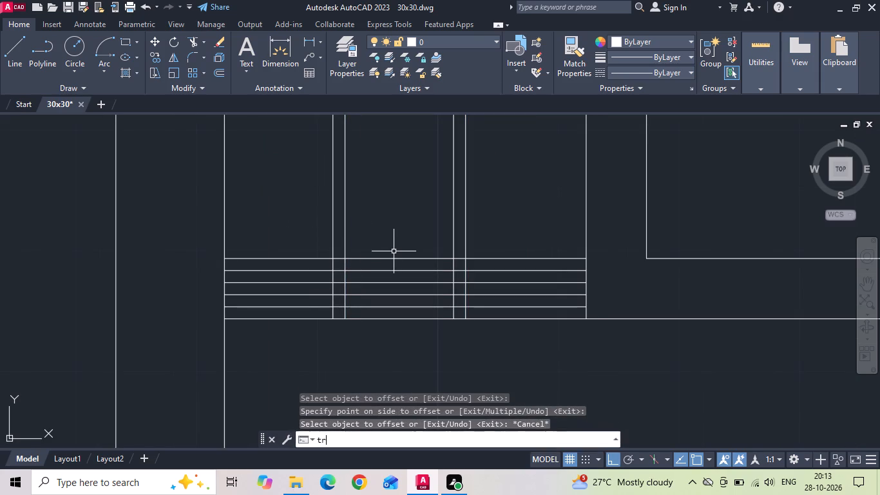
key("space")
key("space")
scroll(316, 303, "up", 1)
left_click_drag(309, 197, 463, 184)
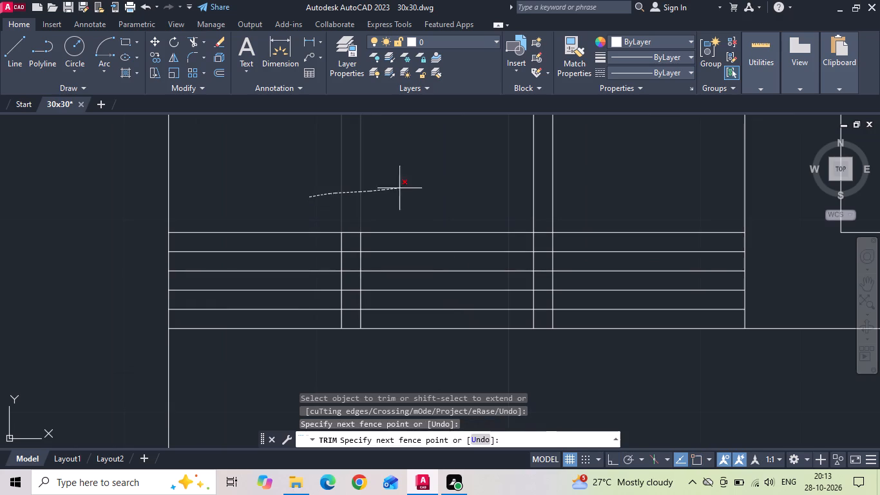
left_click_drag(463, 184, 589, 180)
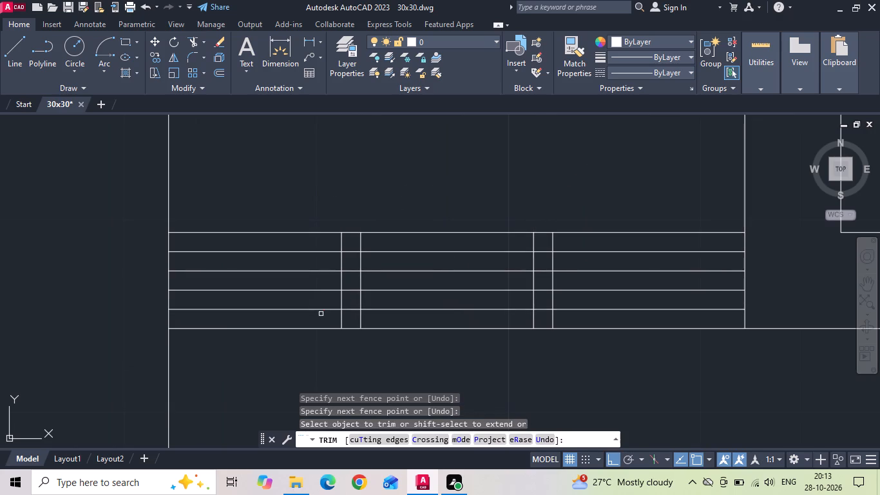
left_click_drag(329, 321, 370, 321)
left_click_drag(566, 319, 532, 318)
left_click(567, 241)
left_click(310, 242)
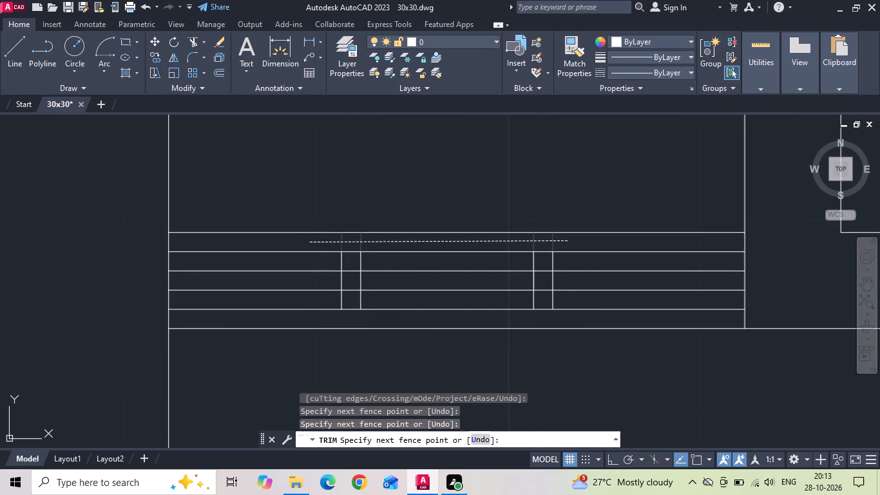
Trim the excess lines around the left overlap to shape the lowest left pane and the start of the middle pane.
left_click_drag(310, 242, 307, 278)
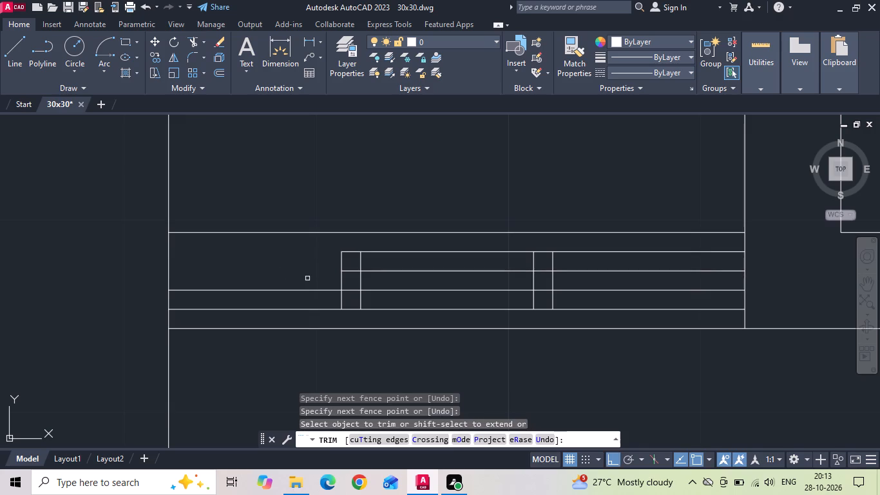
left_click_drag(339, 264, 391, 251)
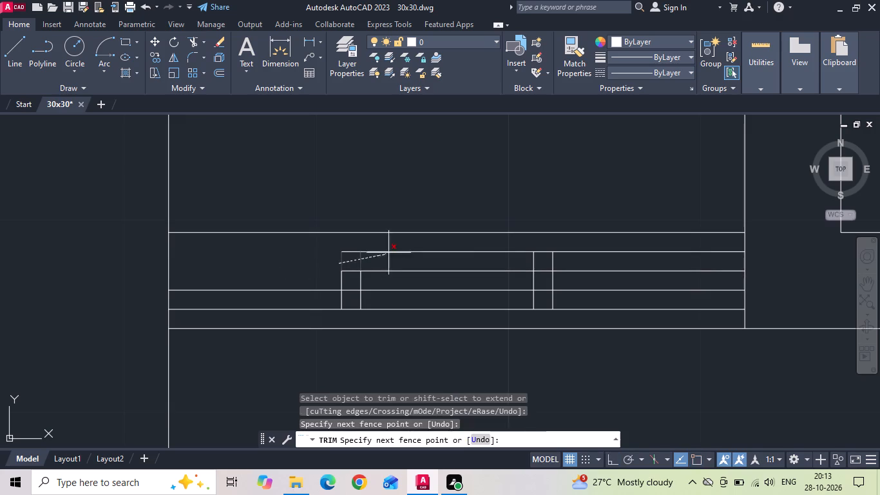
left_click_drag(391, 251, 393, 250)
left_click(358, 280)
left_click(374, 278)
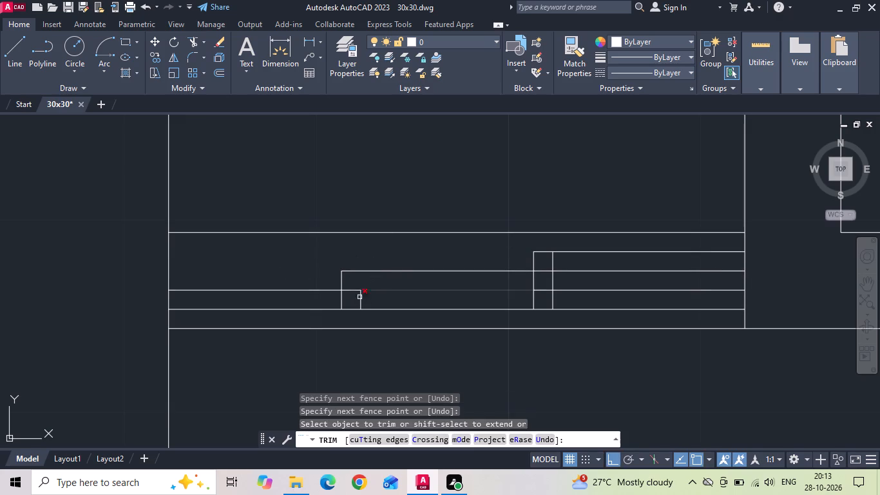
left_click(340, 304)
left_click(371, 307)
left_click(421, 313)
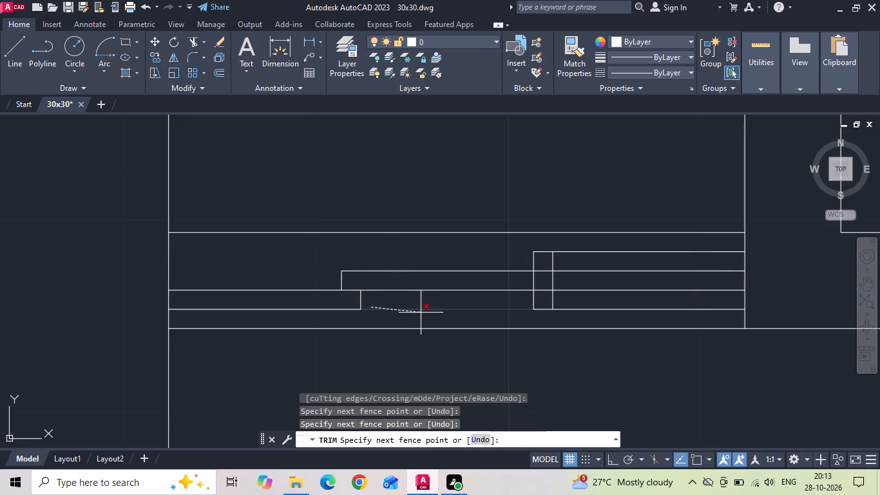
Trim the excess lines around the right overlap to shape the end of the middle pane and the uppermost right pane.
middle_click_drag(460, 316, 262, 306)
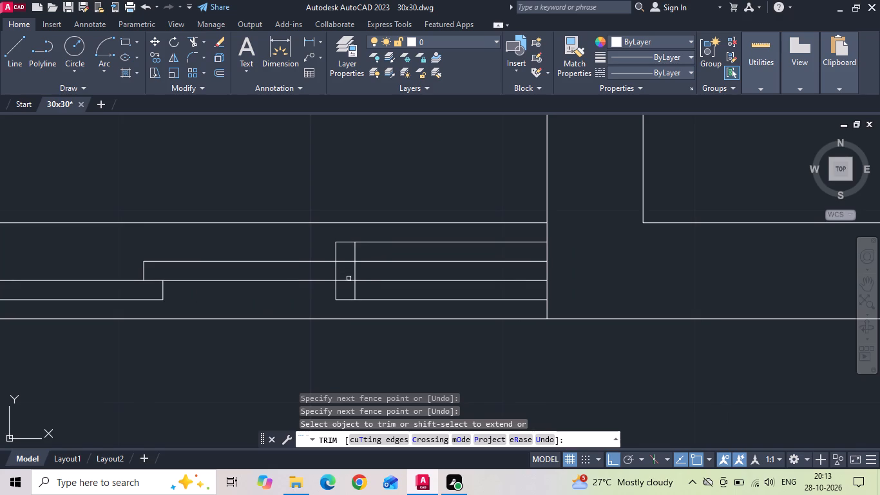
left_click_drag(368, 289, 328, 289)
left_click_drag(344, 296, 350, 302)
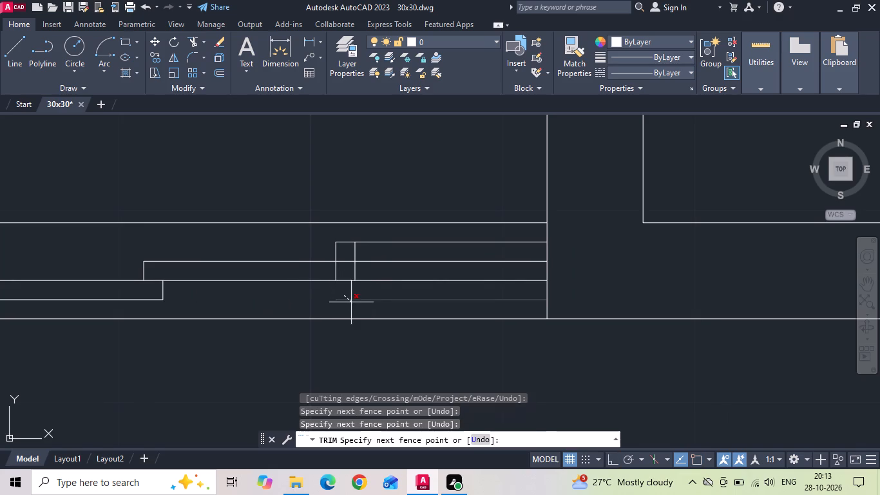
left_click(357, 298)
left_click(363, 306)
left_click(361, 286)
left_click(365, 277)
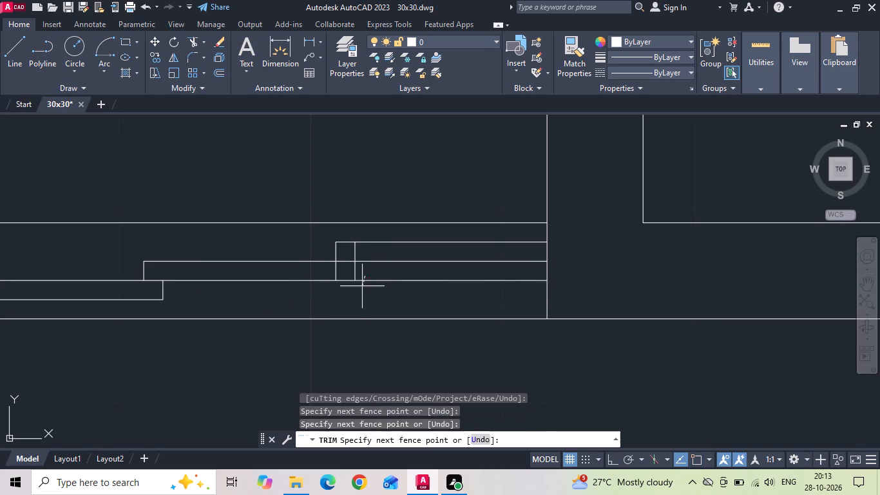
left_click(362, 287)
left_click_drag(343, 273, 331, 275)
left_click(312, 274)
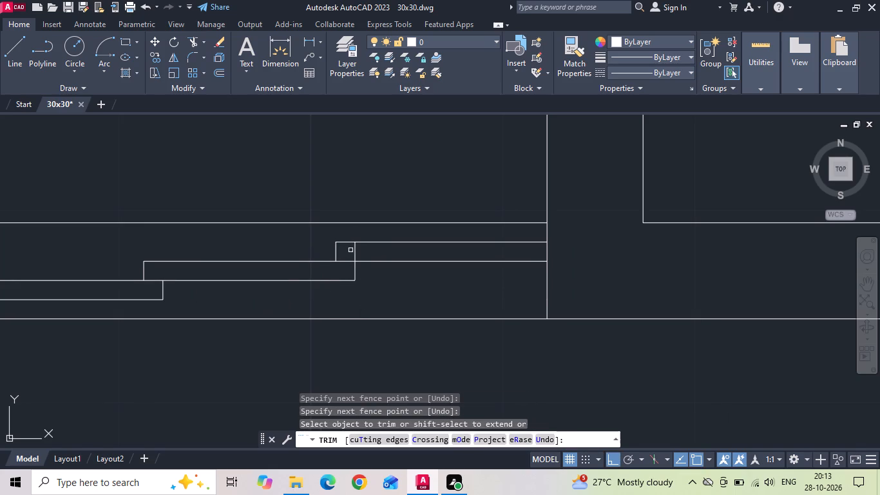
left_click_drag(351, 250, 379, 252)
scroll(380, 252, "down", 3)
key("Escape")
Change the colour of the stepped pane outlines in the small duct's lower wall to Blue.
scroll(374, 258, "up", 1)
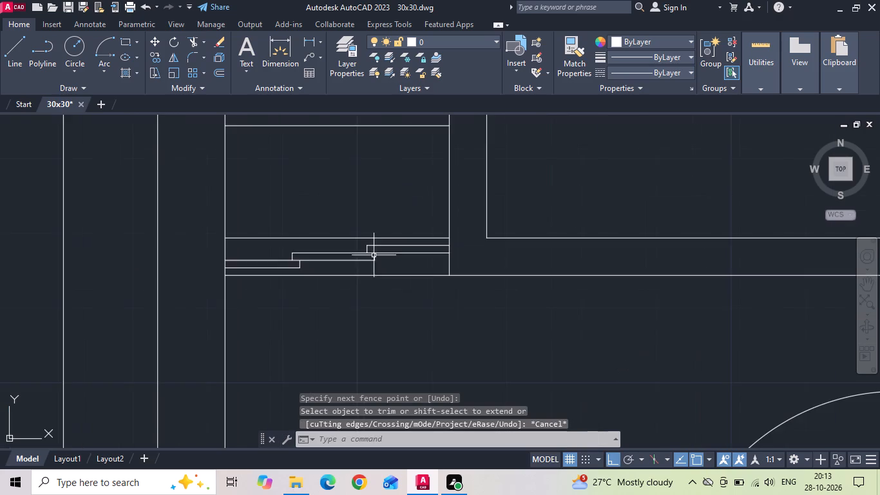
scroll(374, 251, "up", 1)
left_click_drag(388, 235, 387, 244)
left_click(198, 280)
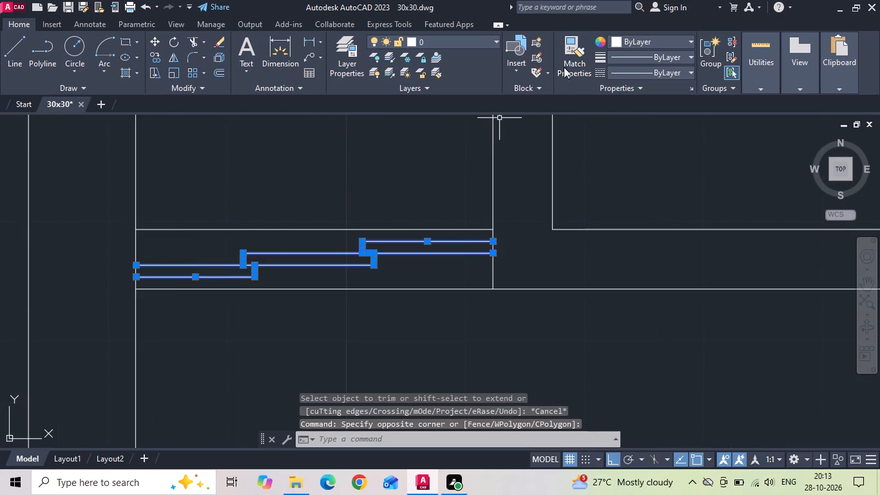
left_click(613, 41)
left_click(665, 165)
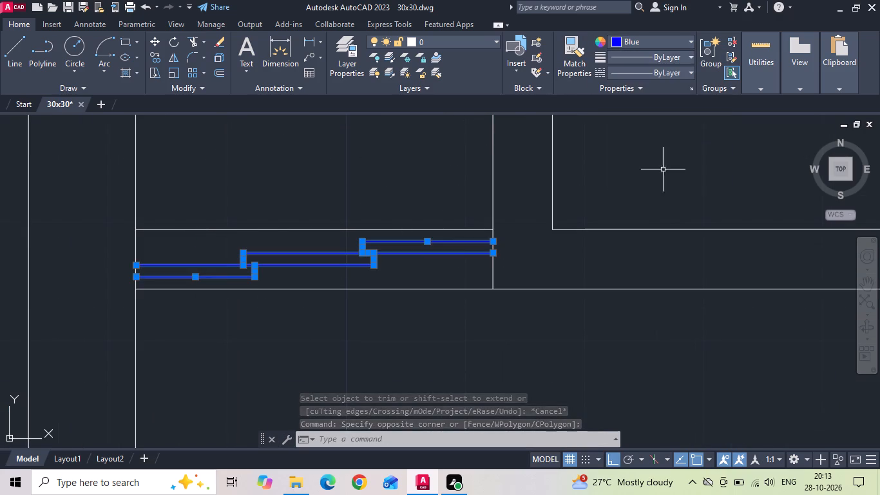
scroll(513, 253, "down", 5)
key("Escape")
Select the solid blue hatch of the window panes in the upper duct's right wall for editing.
scroll(240, 285, "up", 3)
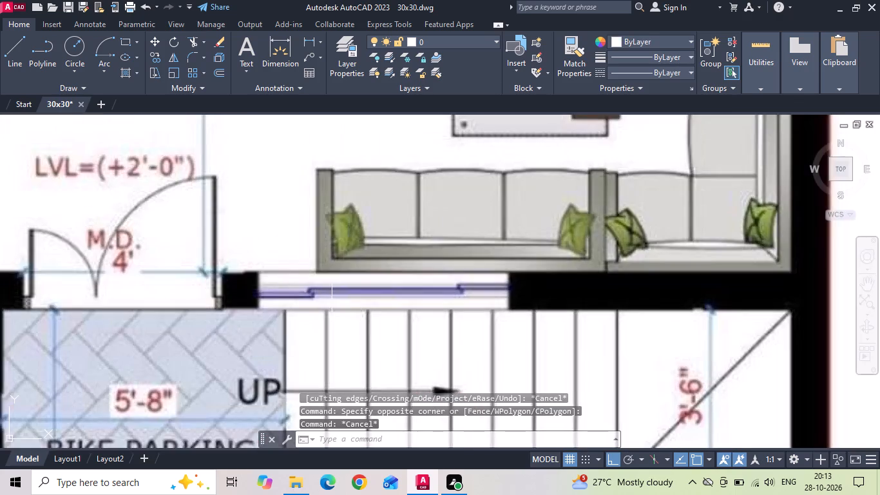
scroll(345, 313, "up", 2)
scroll(282, 245, "down", 7)
scroll(432, 176, "up", 5)
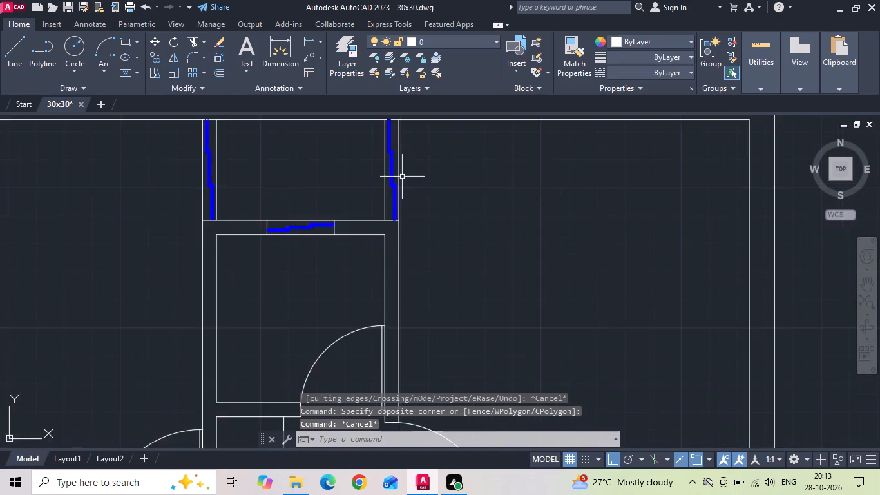
scroll(402, 177, "up", 1)
scroll(380, 231, "up", 2)
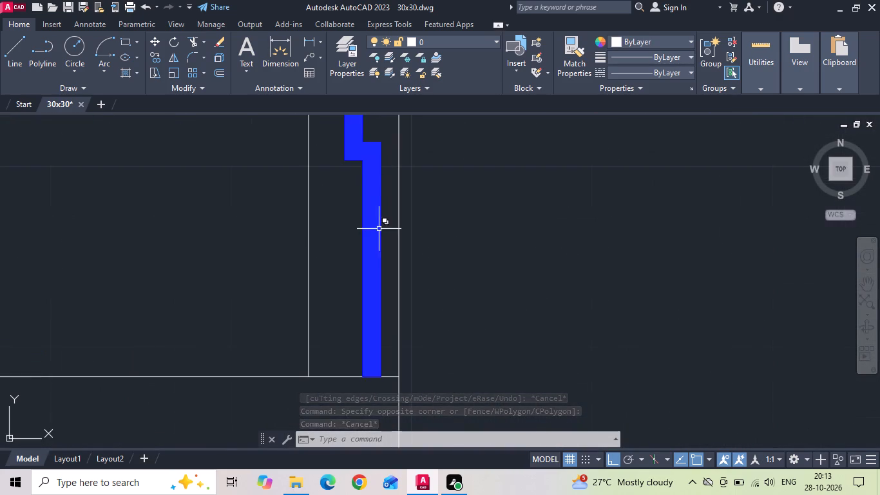
left_click(376, 221)
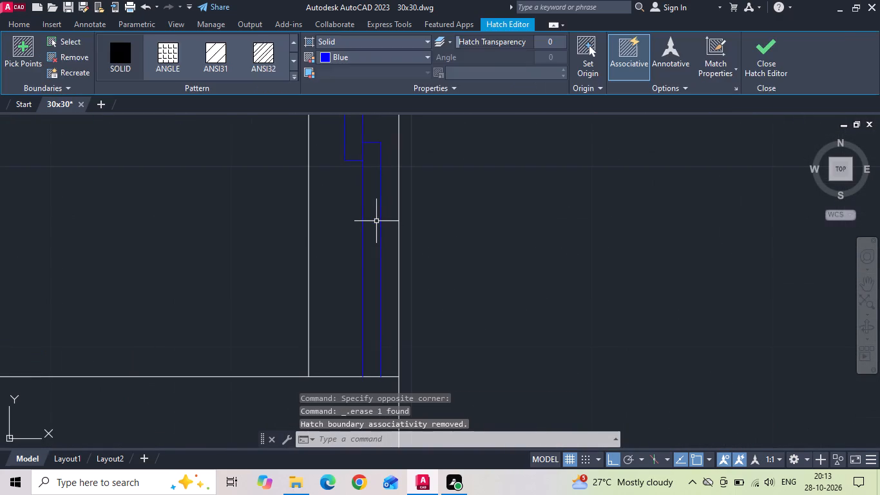
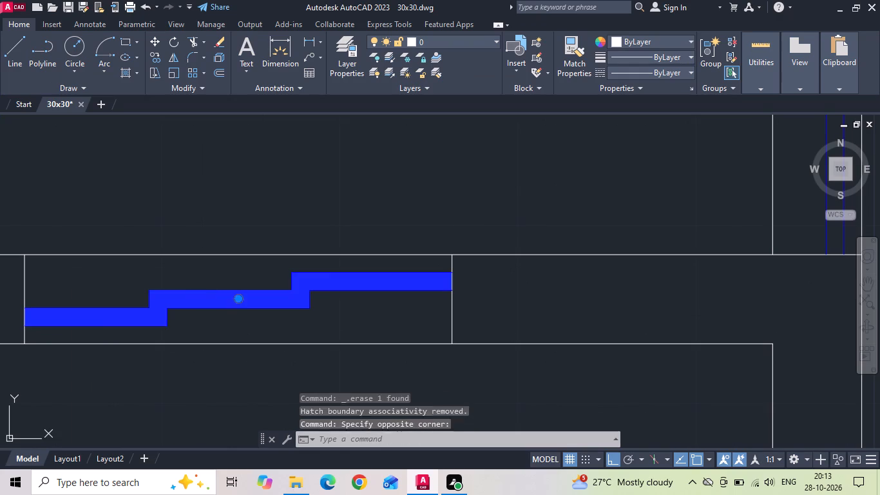
Delete the remaining solid blue hatches from the sliding window panes around the upper duct.
scroll(383, 283, "down", 3)
scroll(201, 238, "up", 3)
left_click(211, 255)
key("Delete")
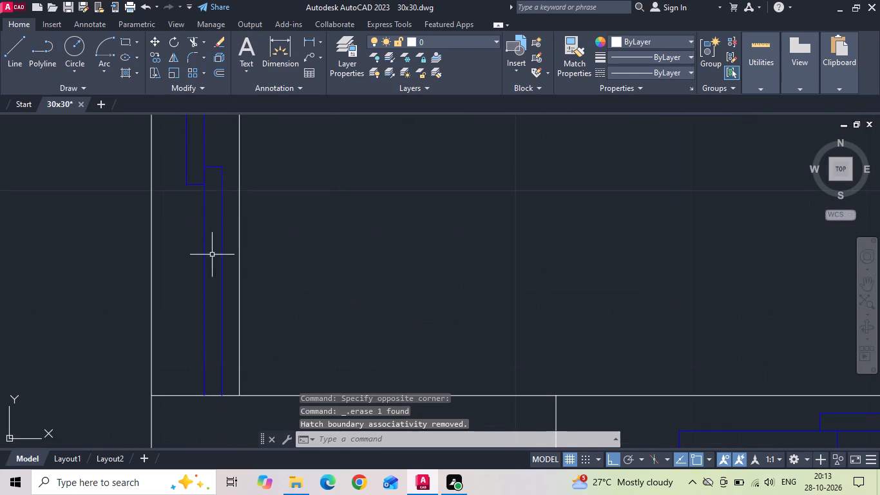
Copy the blue stepped pane outlines from the small duct's lower wall to its upper wall, using the wall corner as base point.
scroll(408, 193, "down", 7)
scroll(306, 313, "up", 4)
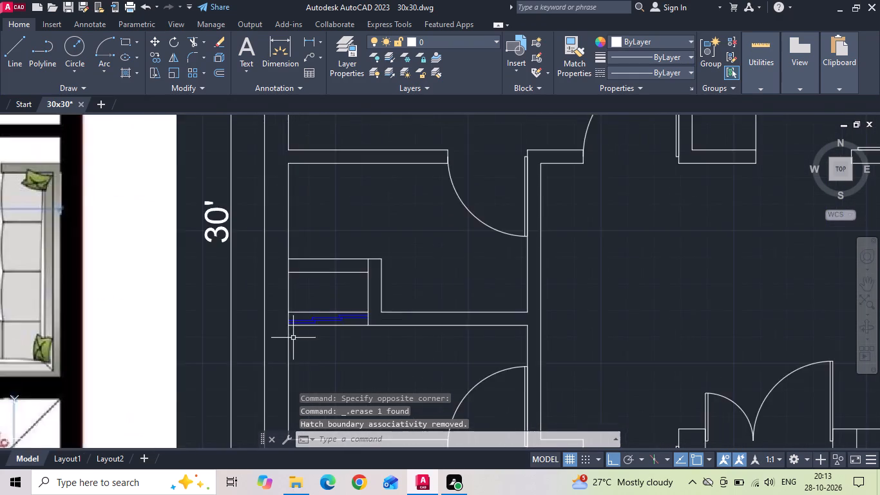
scroll(293, 338, "up", 2)
left_click_drag(539, 243, 529, 251)
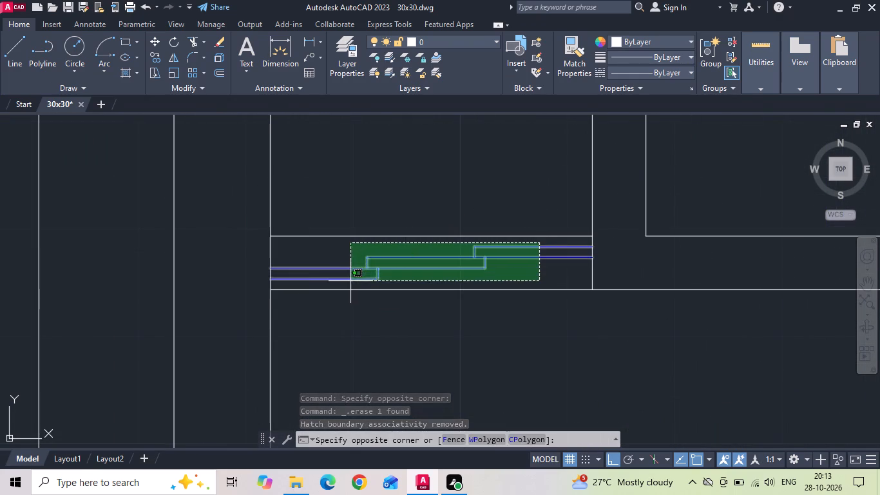
left_click(350, 281)
right_click(340, 190)
left_click(361, 268)
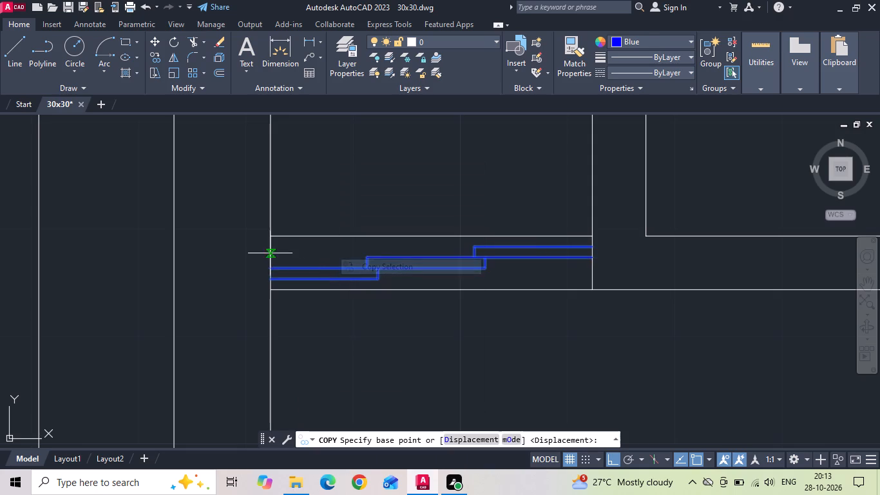
left_click(271, 235)
scroll(265, 262, "down", 1)
middle_click_drag(263, 142, 257, 208)
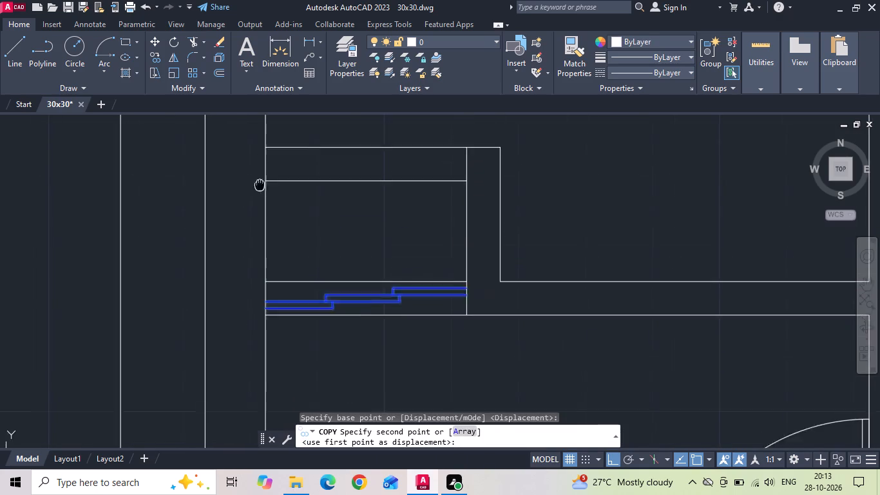
middle_click_drag(257, 208, 246, 273)
left_click(249, 240)
key("Escape")
Measure the width of the kitchen's front window opening with a linear dimension, without placing it.
scroll(361, 171, "down", 4)
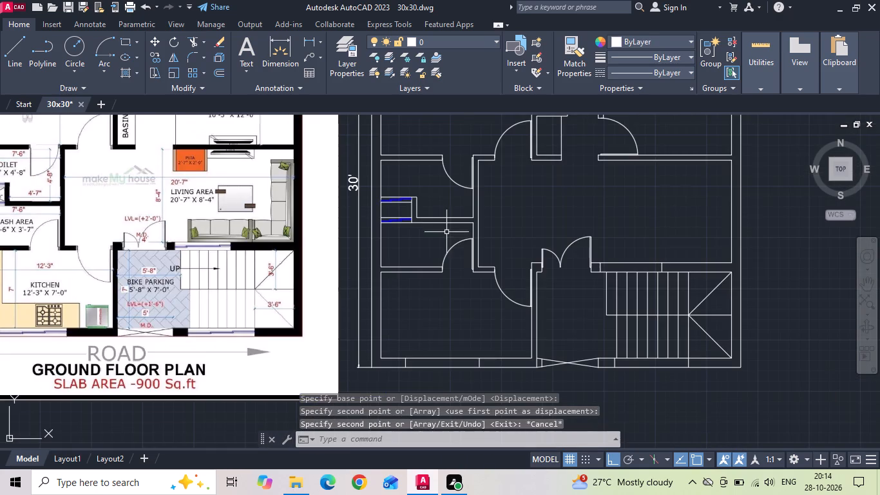
scroll(445, 238, "down", 1)
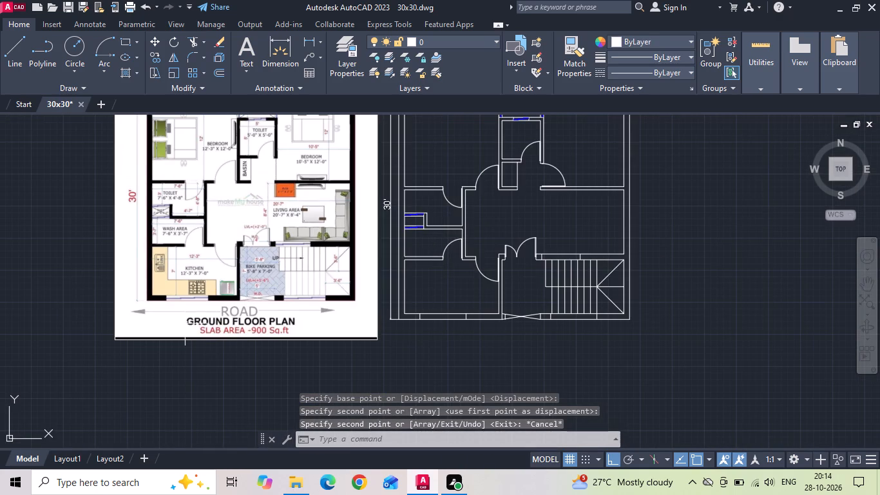
scroll(185, 324, "up", 2)
scroll(168, 270, "down", 1)
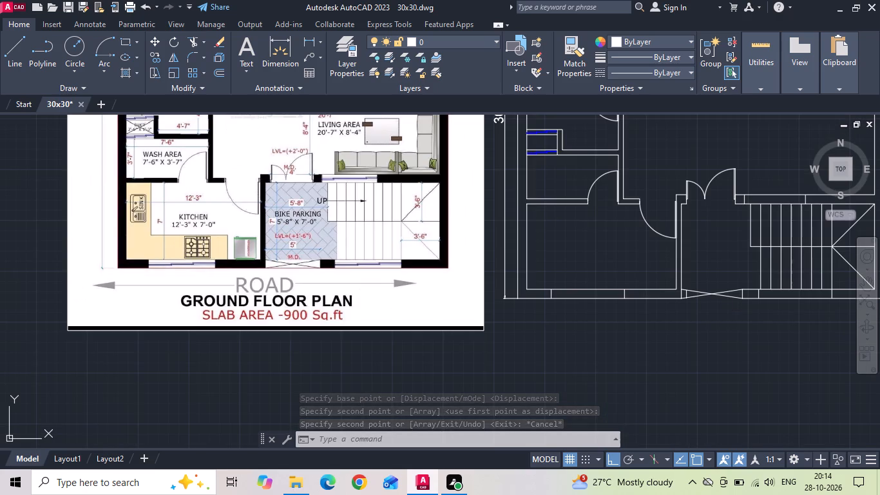
left_click(309, 44)
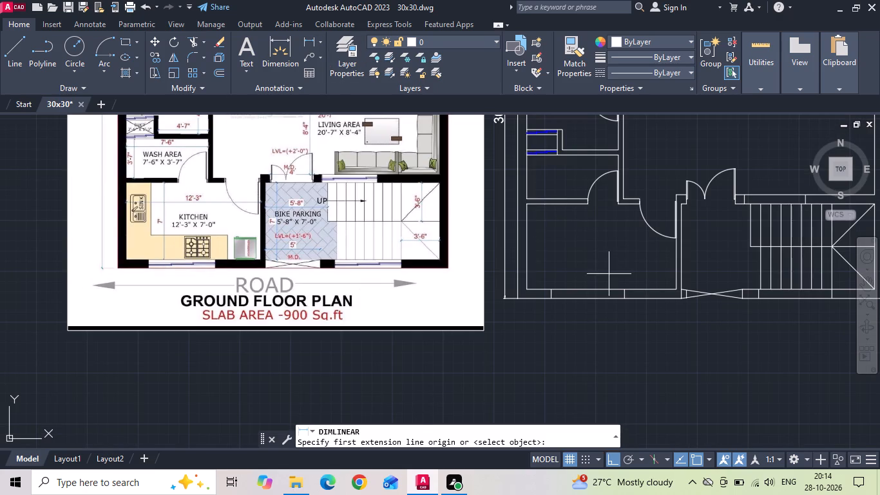
scroll(613, 286, "up", 2)
left_click(637, 293)
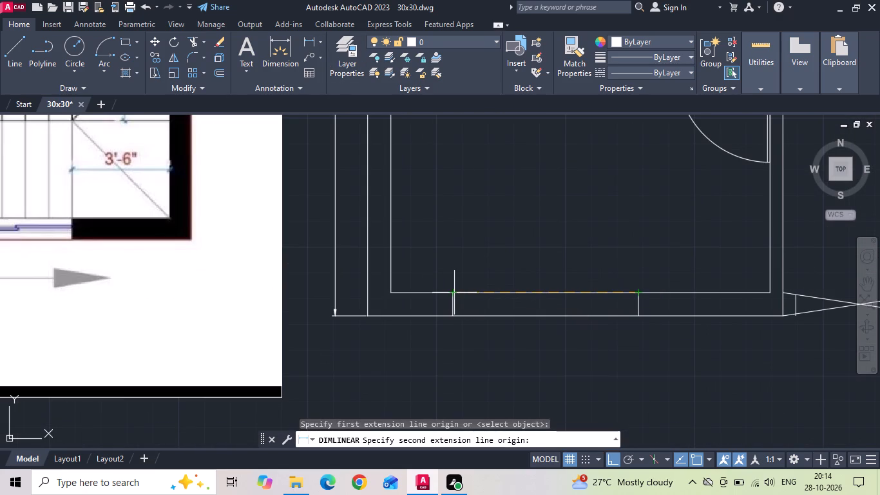
left_click(454, 293)
key("Escape")
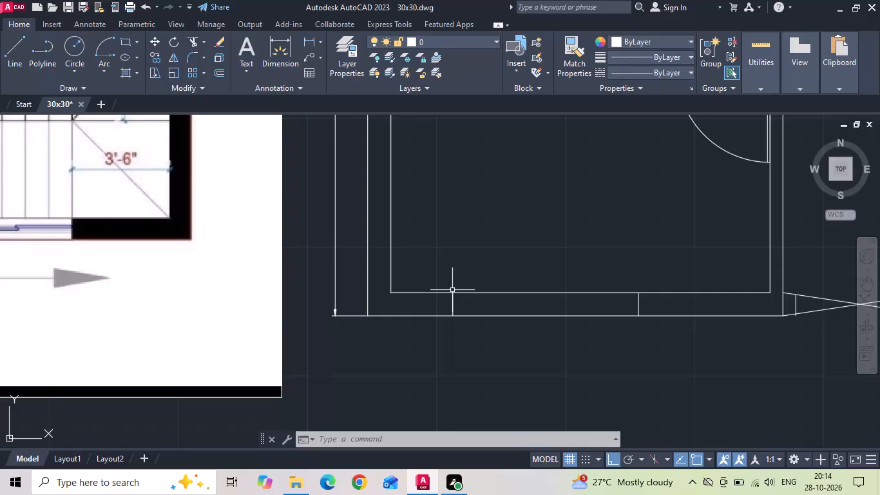
key("Escape")
Offset both end lines of the kitchen's front window opening inward by 24 inches to divide it into three parts.
type("o 24")
key("space")
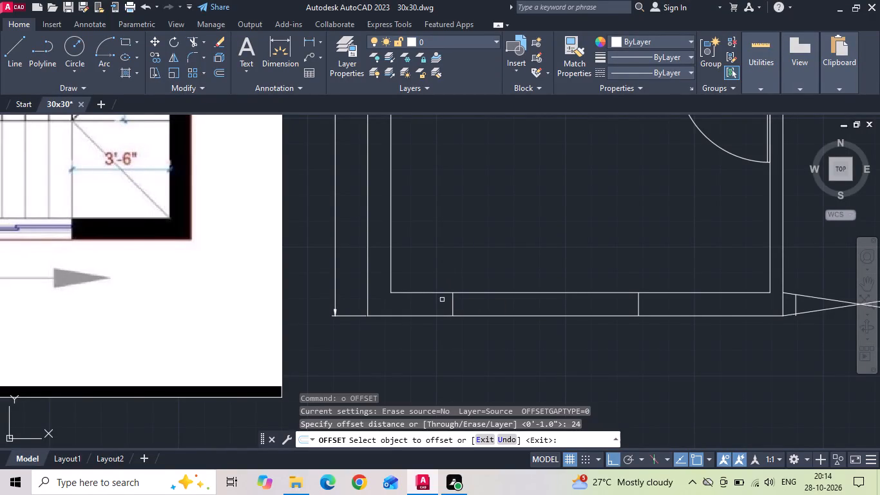
left_click(454, 304)
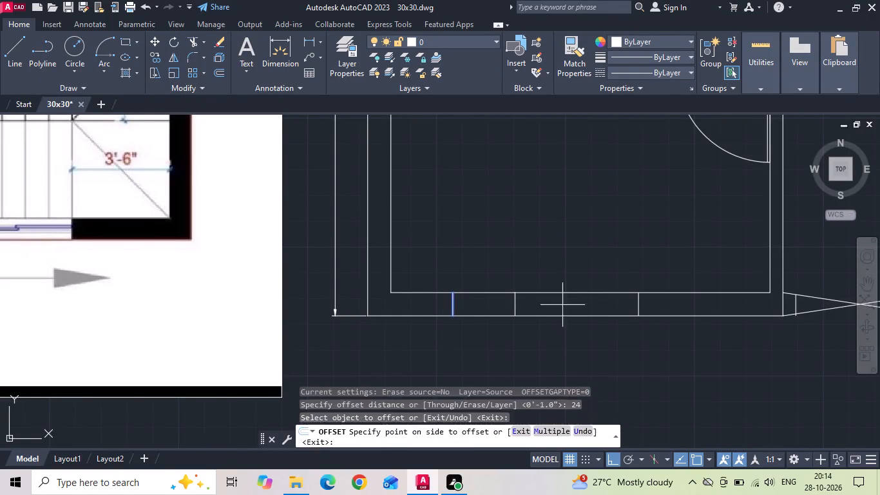
left_click(569, 305)
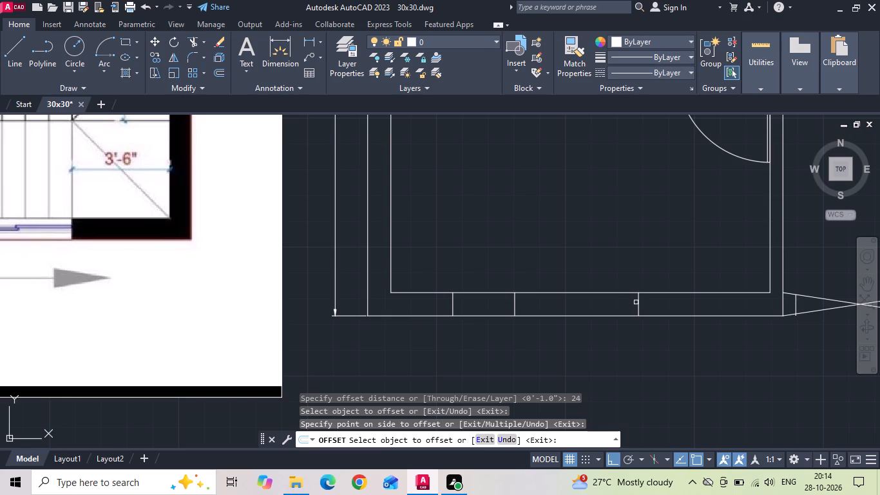
left_click(638, 302)
left_click_drag(622, 305, 607, 305)
Divide the staircase's front window opening into three parts by offsetting its end line, and the resulting line, 24 inches each.
scroll(432, 225, "down", 2)
scroll(737, 260, "up", 2)
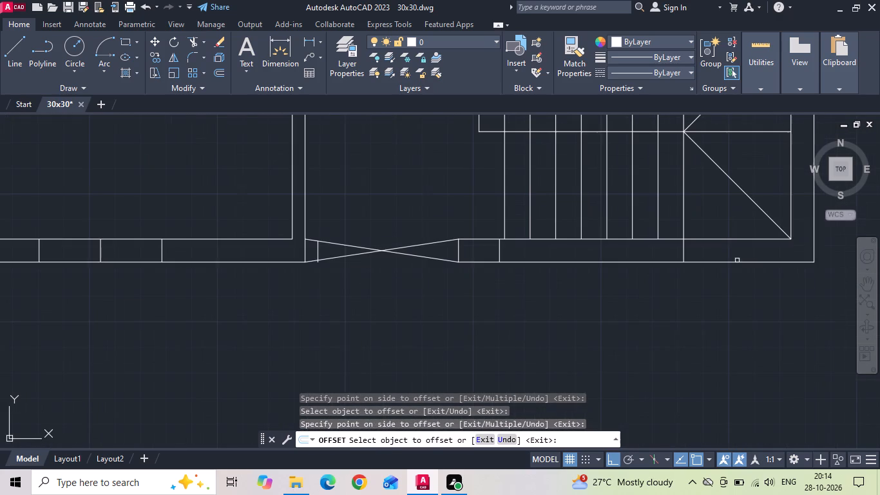
left_click_drag(498, 257, 505, 256)
left_click(582, 256)
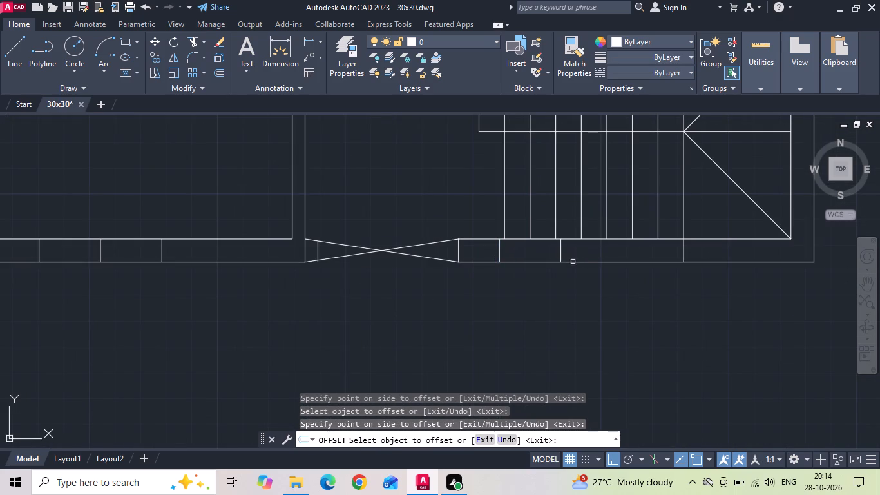
left_click(562, 249)
left_click_drag(672, 250, 671, 258)
scroll(513, 335, "down", 2)
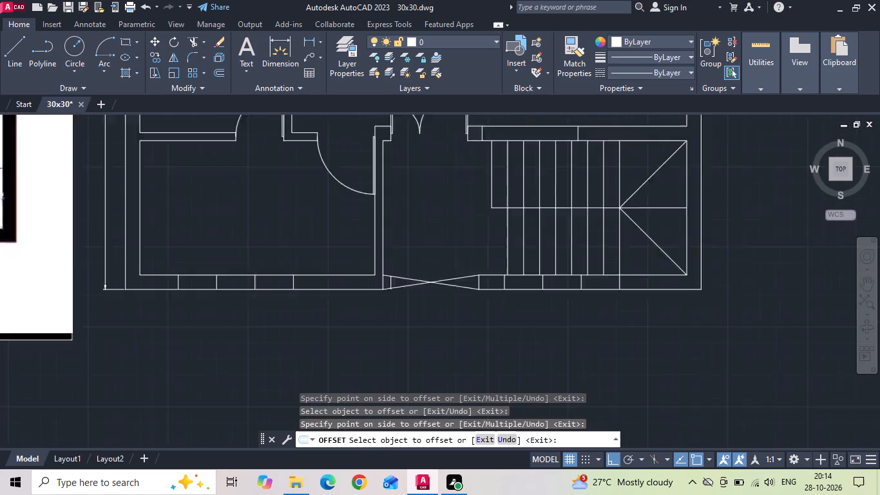
key("Escape")
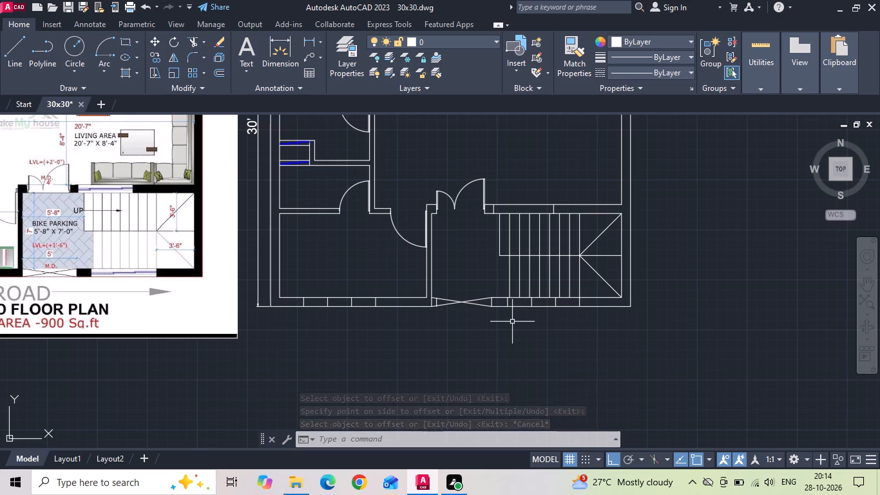
key("Escape")
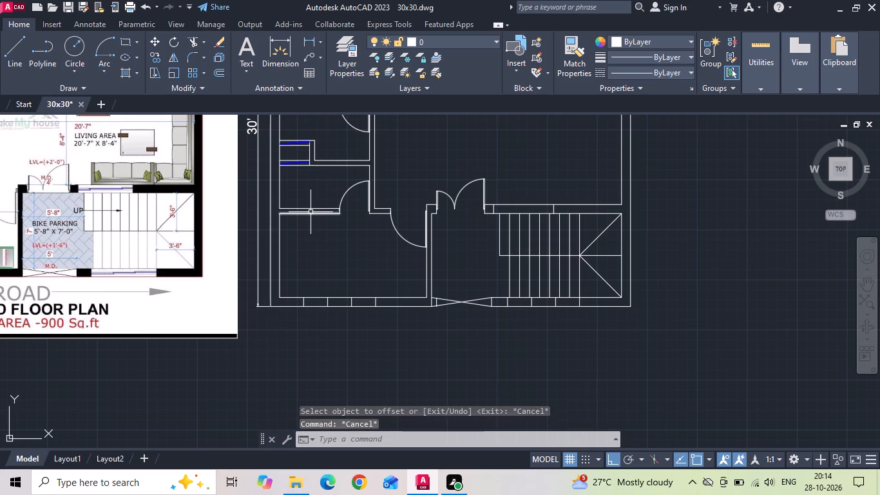
Divide the window opening between the living area and staircase into three parts with successive 20-inch offsets of its end line.
key("o")
key("space")
type("20")
key("space")
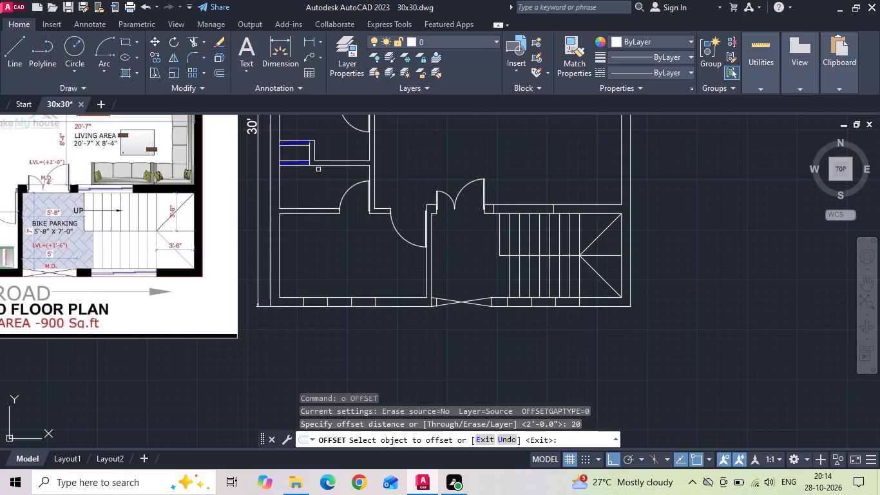
scroll(546, 206, "up", 3)
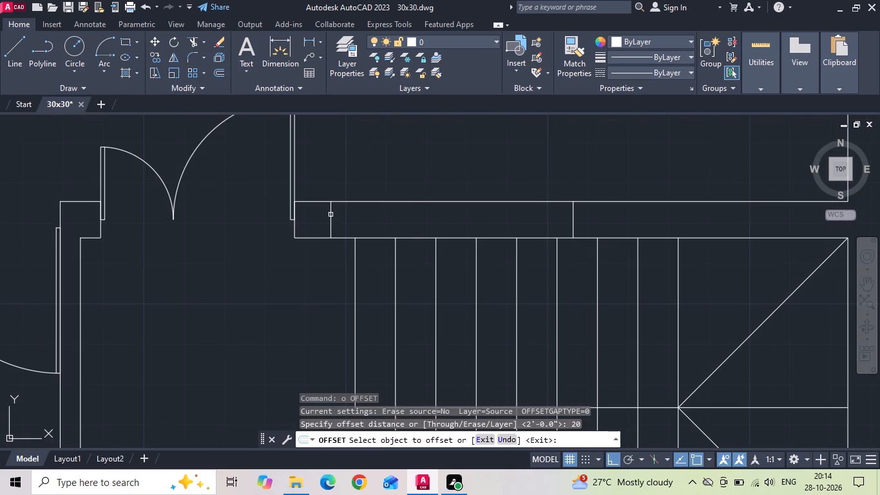
left_click_drag(330, 215, 340, 215)
left_click(451, 215)
left_click_drag(412, 220, 450, 218)
left_click(531, 214)
key("Escape")
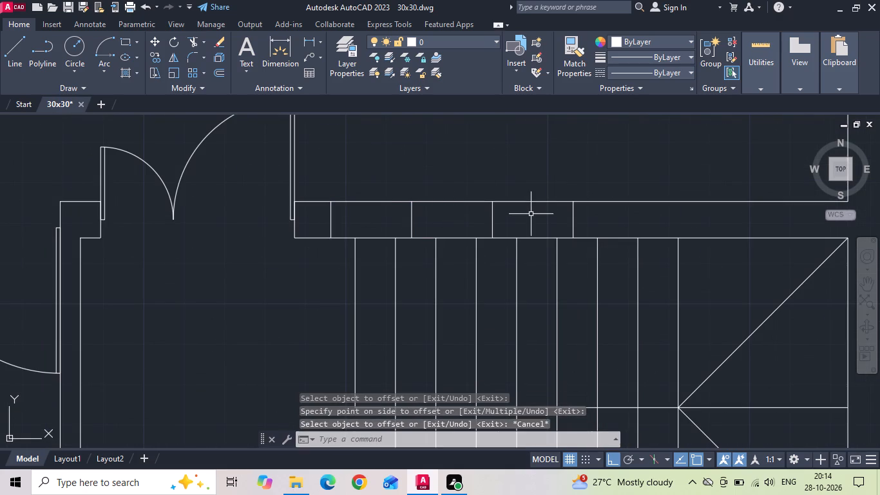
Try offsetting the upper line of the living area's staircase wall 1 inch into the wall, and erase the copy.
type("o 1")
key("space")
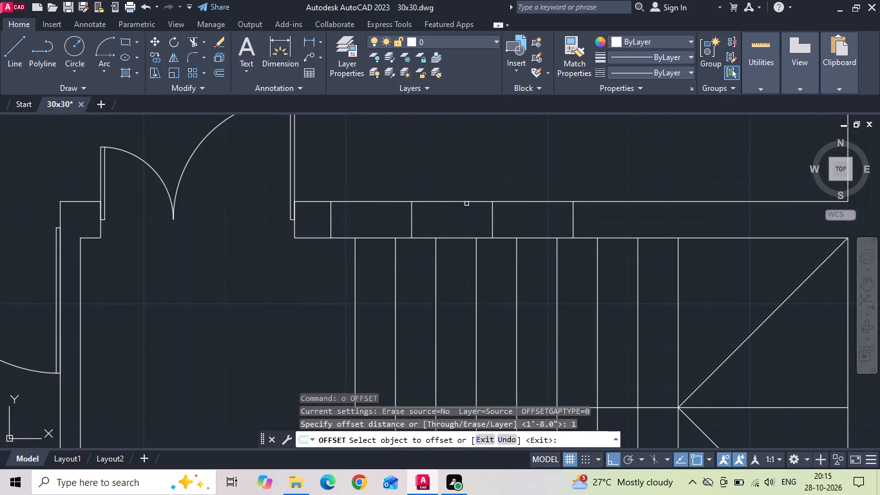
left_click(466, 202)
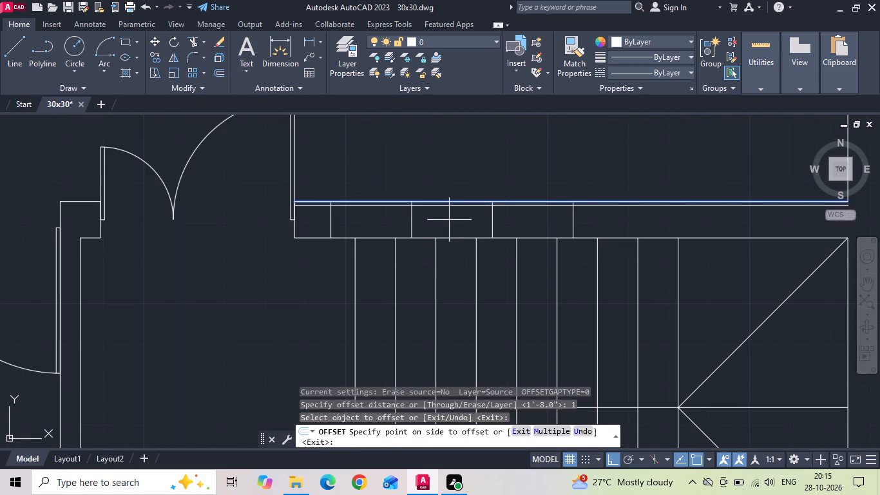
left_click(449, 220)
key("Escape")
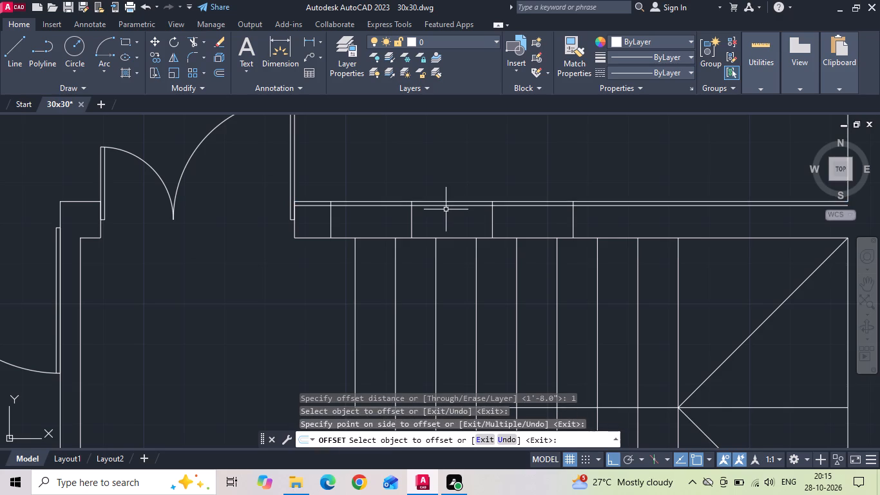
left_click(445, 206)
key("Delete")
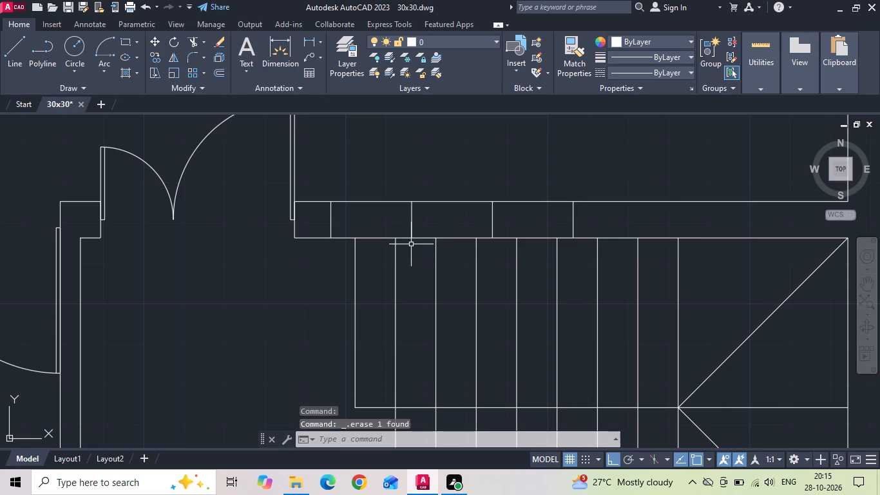
Draw a horizontal line along the middle of the wall across the full living area window opening.
type("l")
key("space")
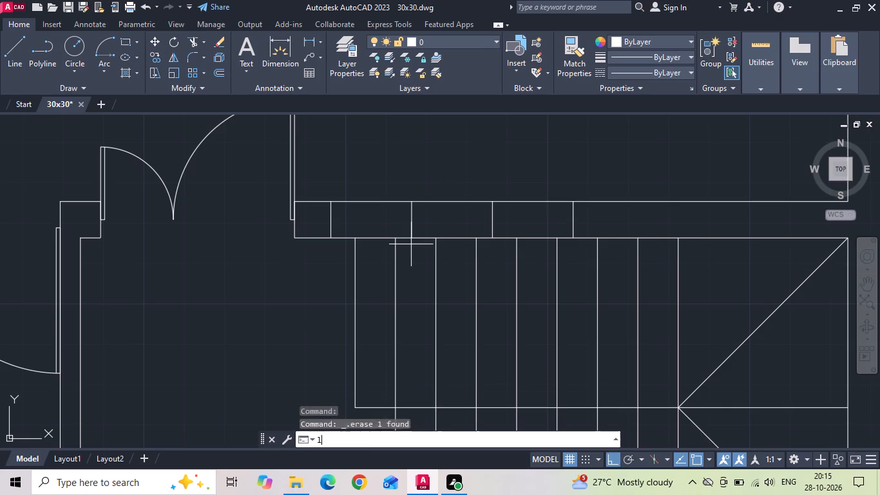
left_click(336, 220)
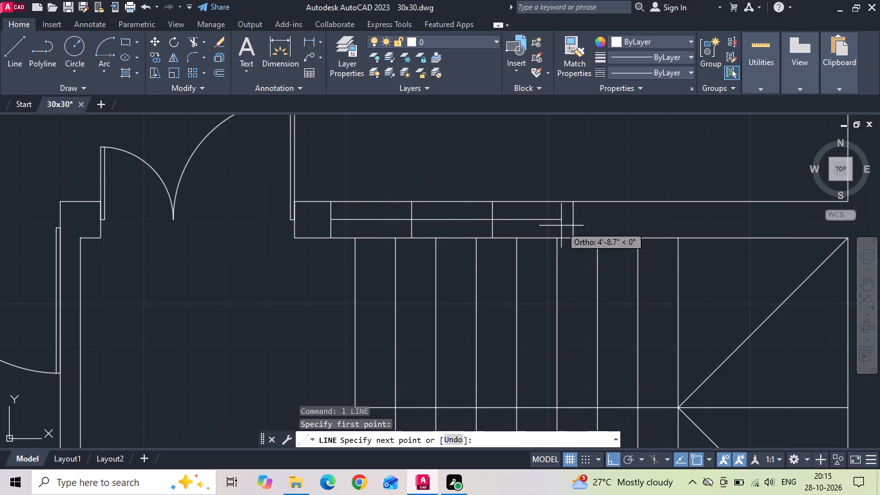
left_click(575, 220)
key("Escape")
Offset the living area window's centre line 1 inch upward.
type("o 1")
key("space")
scroll(461, 209, "up", 1)
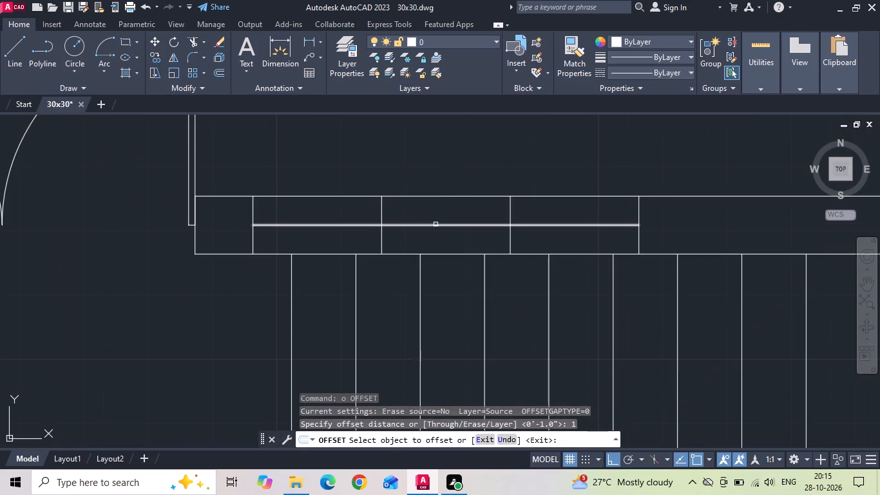
left_click(435, 224)
left_click(435, 208)
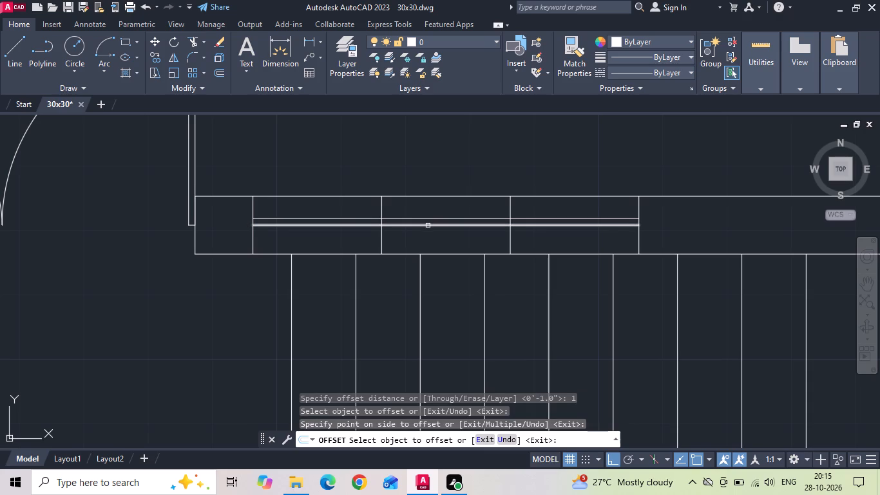
Examine the sliding window details in the reference ground floor plan's kitchen, staircase and living area walls.
scroll(428, 226, "down", 6)
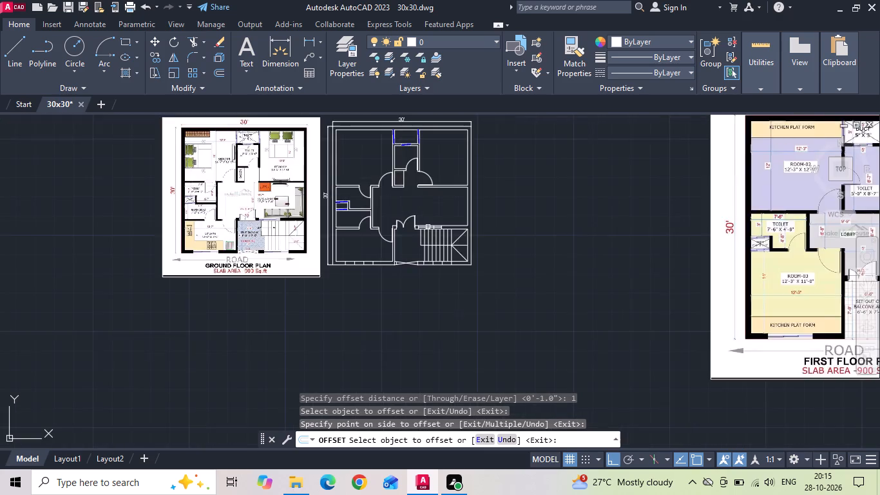
scroll(133, 306, "up", 1)
scroll(213, 221, "up", 4)
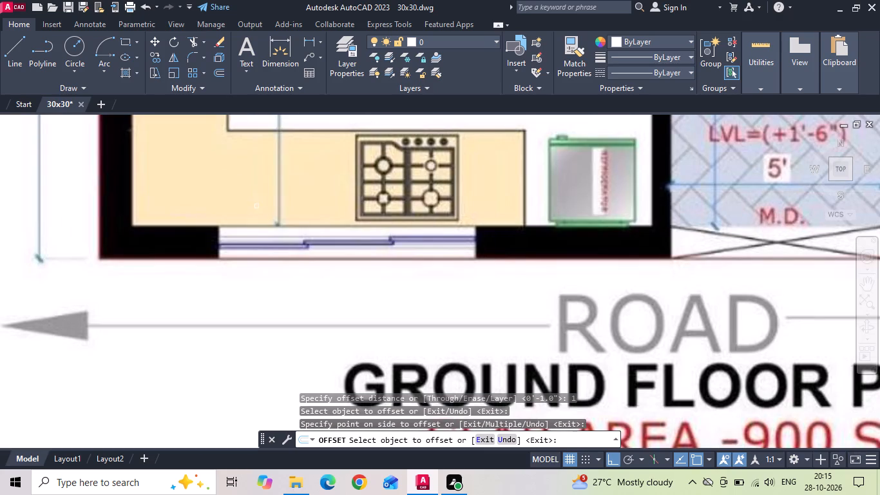
scroll(233, 302, "down", 2)
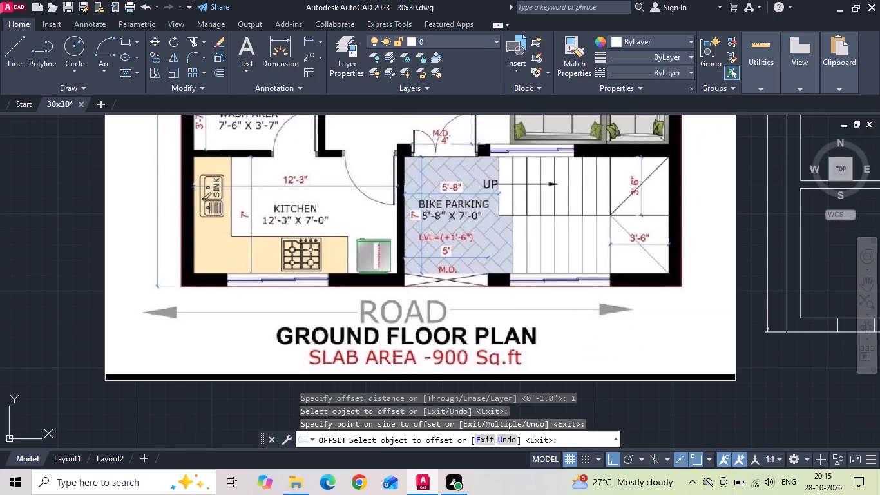
middle_click_drag(269, 204, 265, 341)
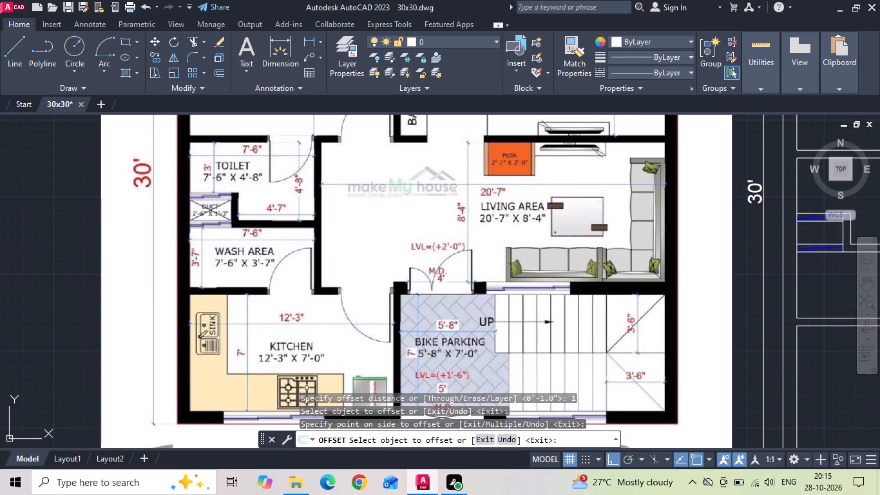
middle_click_drag(265, 326, 262, 292)
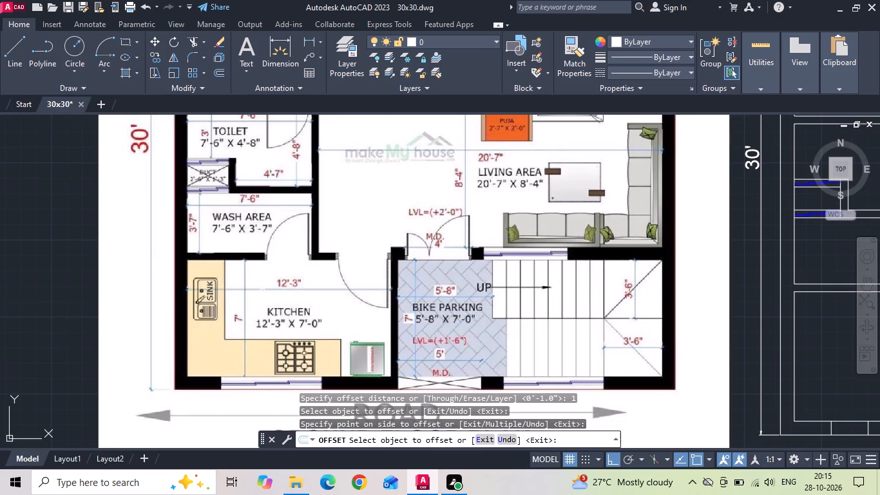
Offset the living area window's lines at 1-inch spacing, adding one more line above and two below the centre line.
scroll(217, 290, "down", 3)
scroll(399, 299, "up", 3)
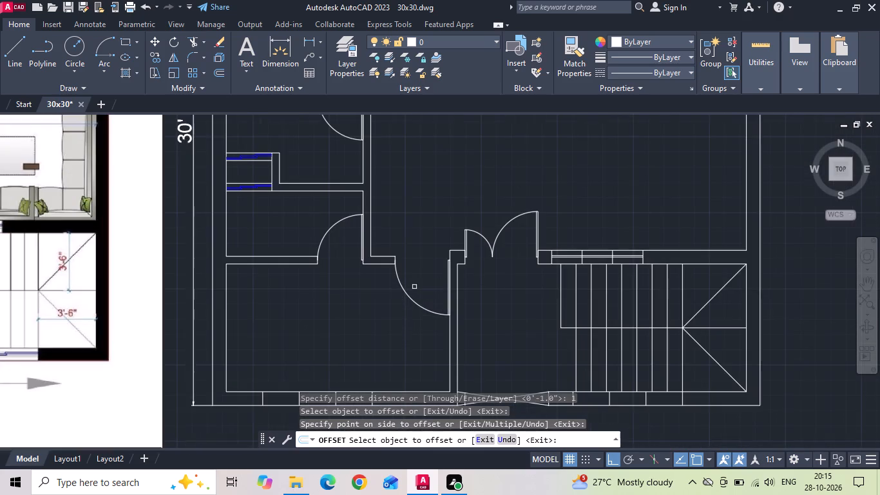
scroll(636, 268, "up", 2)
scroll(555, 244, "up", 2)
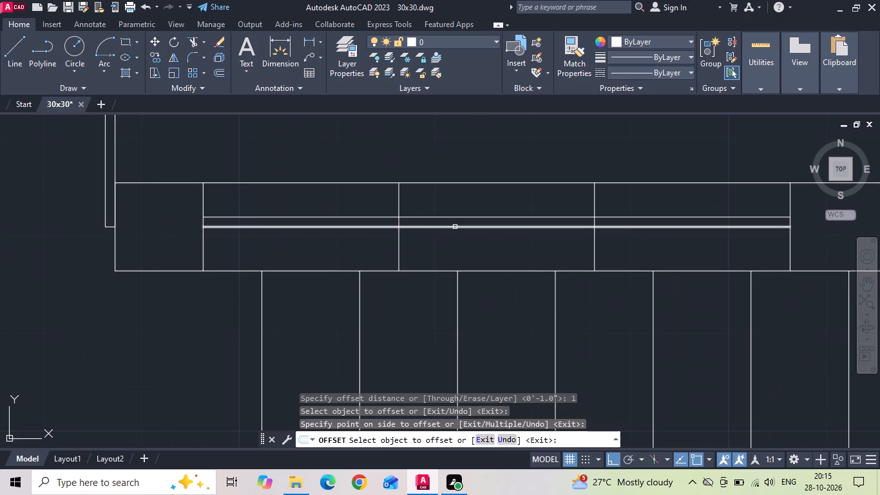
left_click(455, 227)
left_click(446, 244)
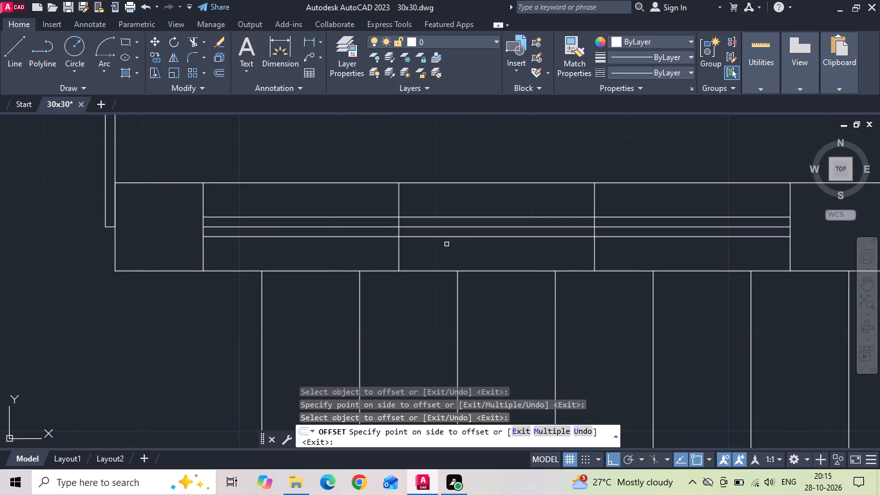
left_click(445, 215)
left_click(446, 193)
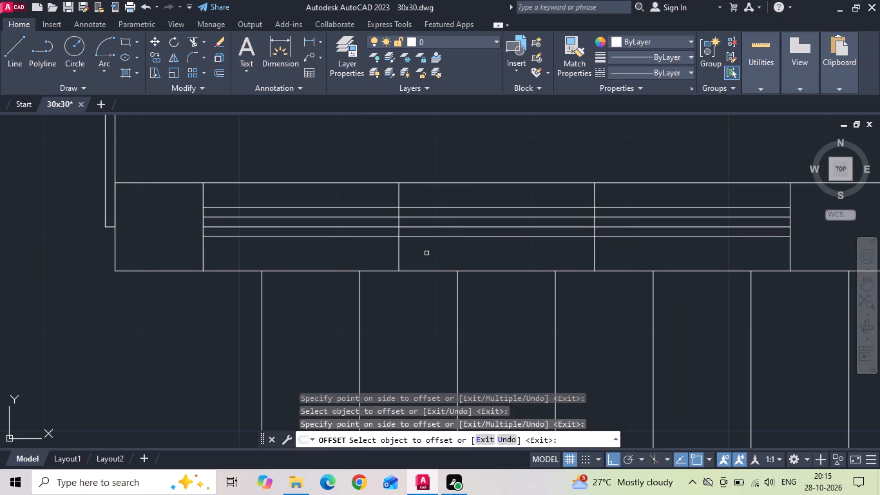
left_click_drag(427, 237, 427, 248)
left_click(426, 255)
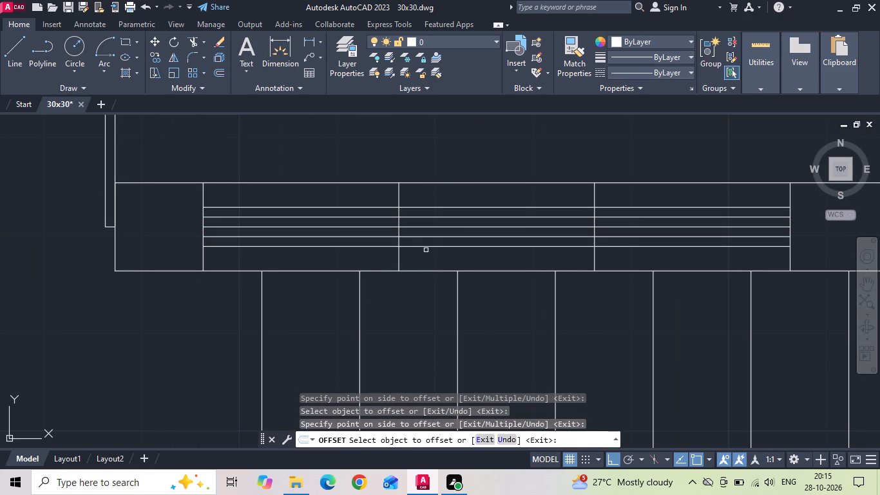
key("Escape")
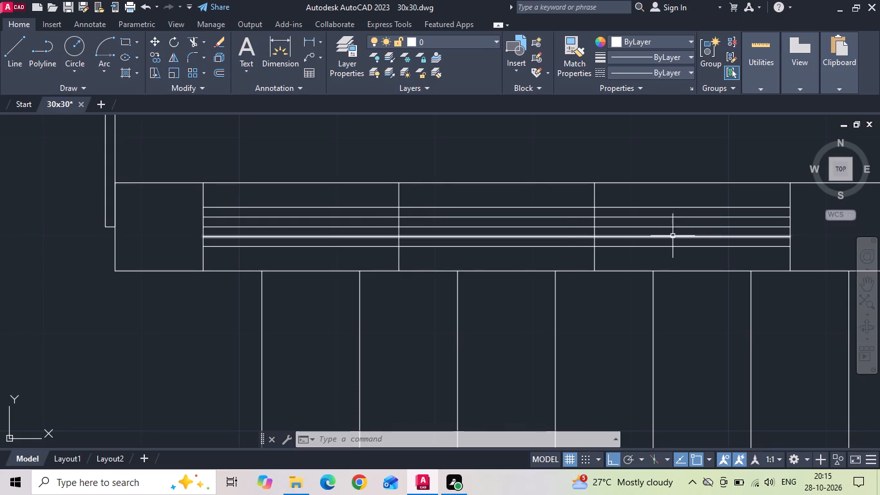
Erase all five horizontal lines inside the living area window opening.
left_click(506, 256)
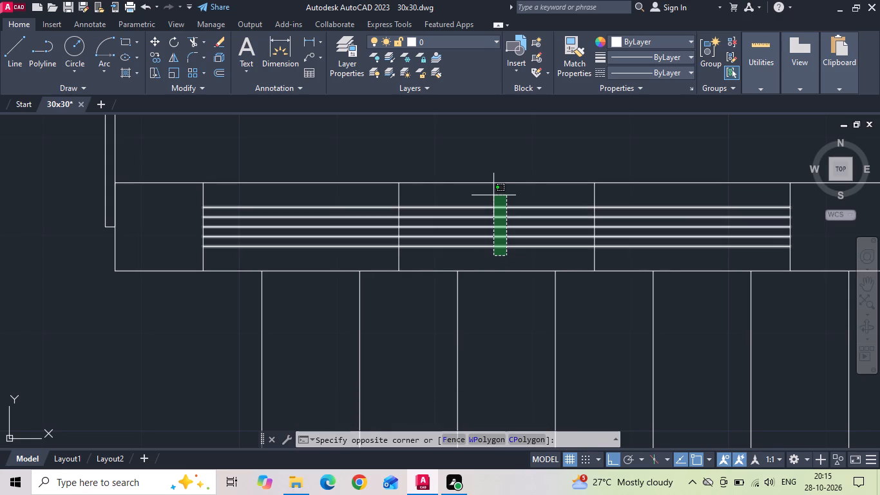
left_click(493, 195)
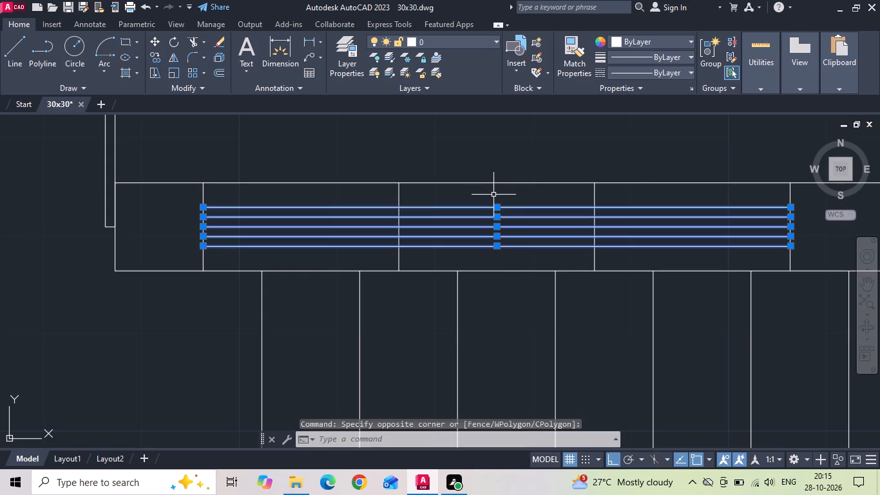
key("Delete")
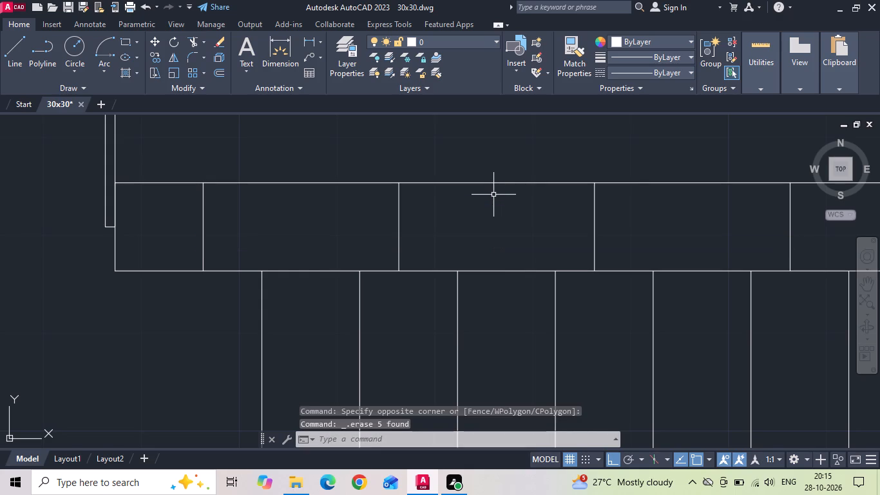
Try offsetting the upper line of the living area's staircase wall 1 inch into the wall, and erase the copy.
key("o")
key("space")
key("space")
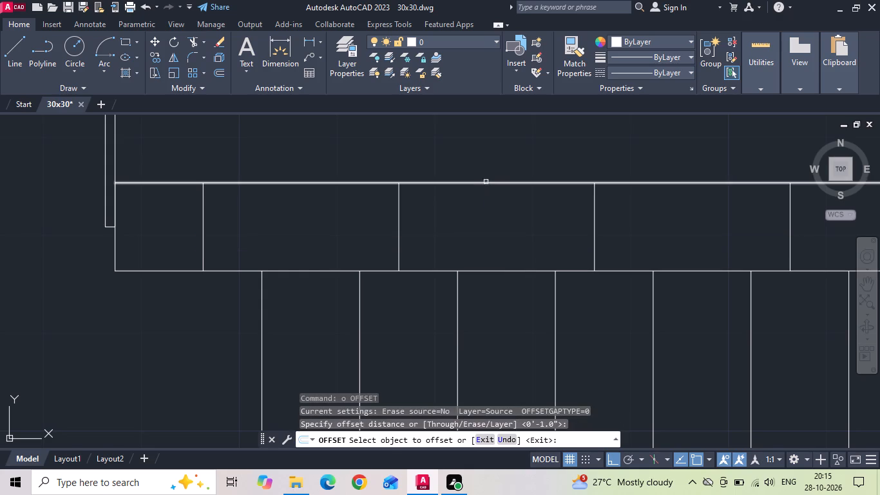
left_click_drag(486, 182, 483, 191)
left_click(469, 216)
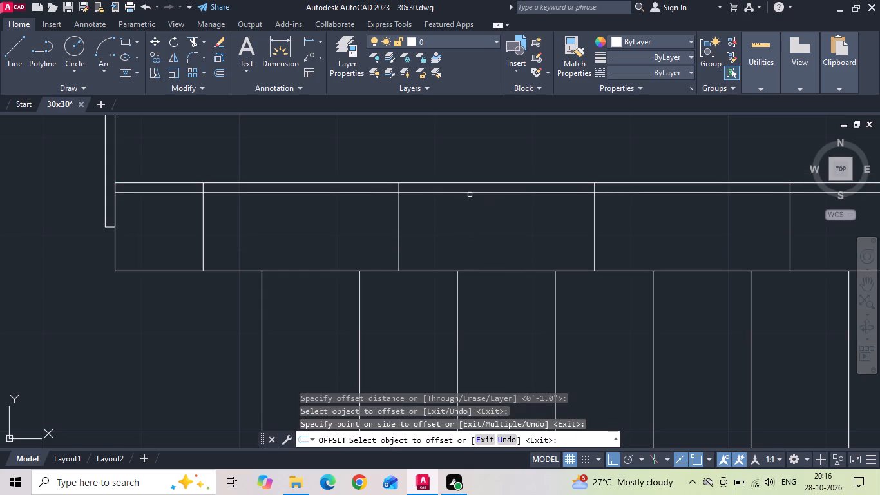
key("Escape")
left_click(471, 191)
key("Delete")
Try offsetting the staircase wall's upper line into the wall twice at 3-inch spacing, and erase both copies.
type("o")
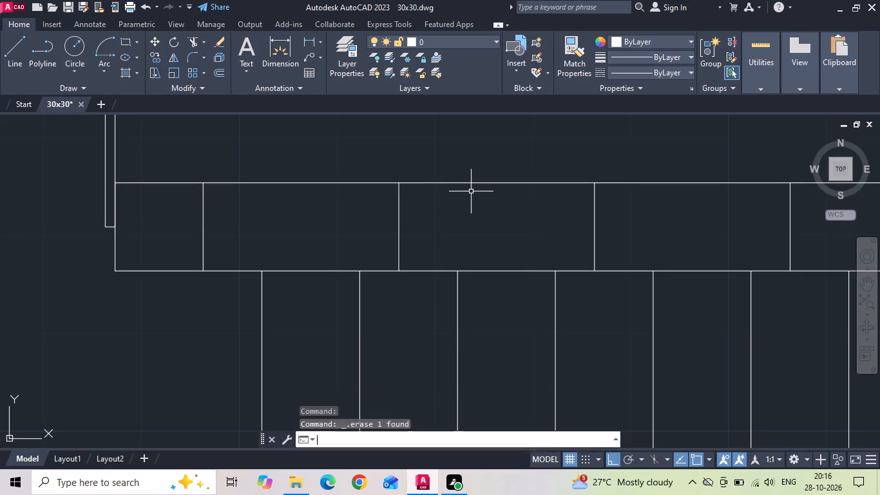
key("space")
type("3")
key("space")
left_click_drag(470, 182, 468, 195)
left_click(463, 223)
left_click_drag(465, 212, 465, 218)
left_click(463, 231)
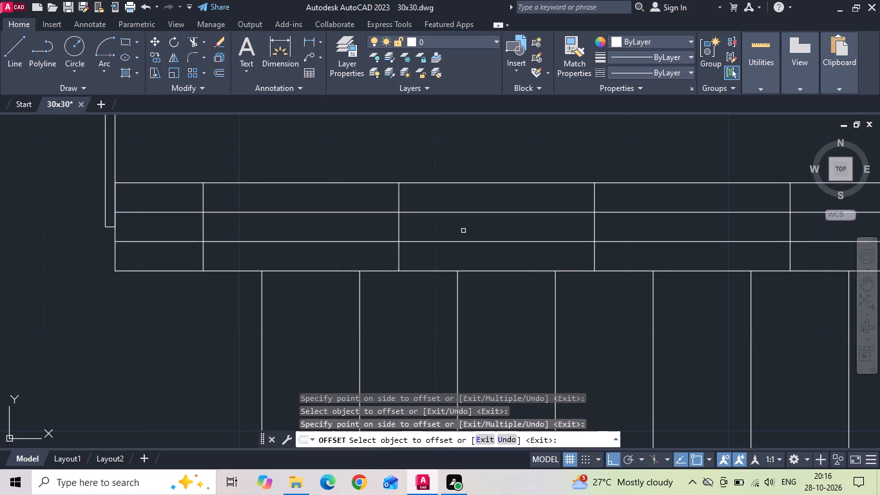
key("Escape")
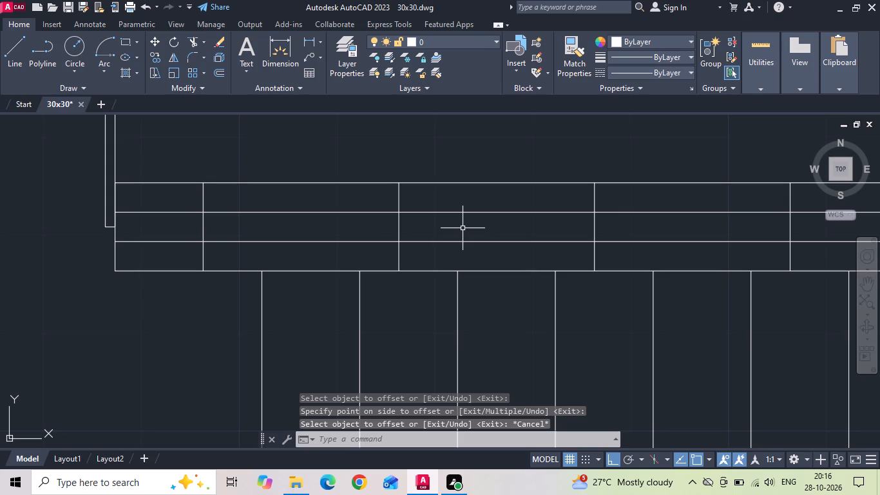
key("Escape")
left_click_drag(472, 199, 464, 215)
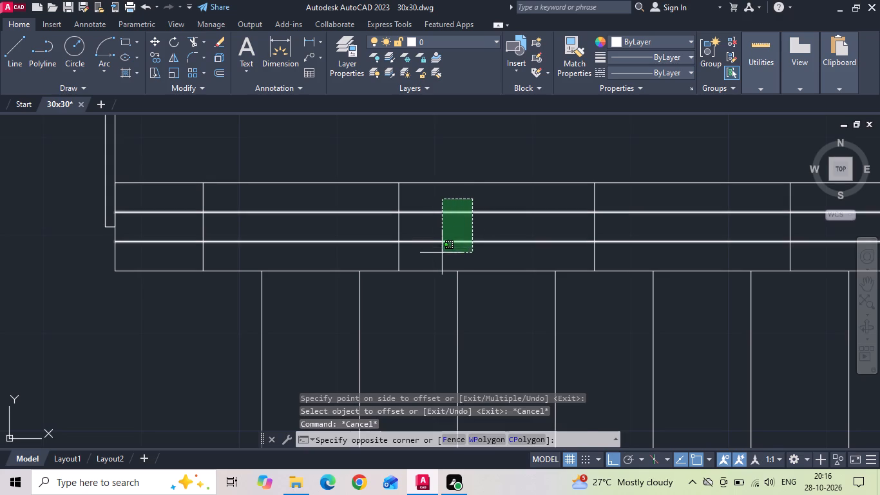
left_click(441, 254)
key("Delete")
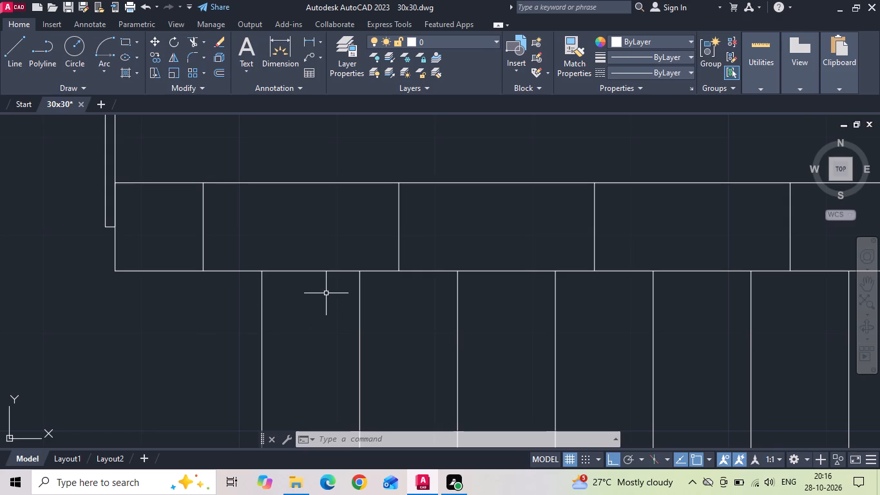
Offset the lower and upper lines of the living area's staircase wall 1 inch into the wall.
scroll(326, 293, "down", 5)
scroll(115, 253, "up", 3)
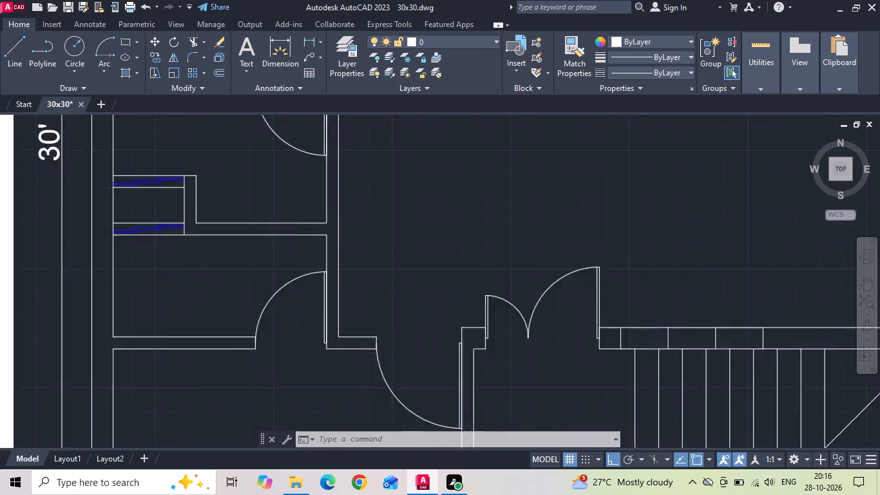
scroll(137, 224, "up", 2)
scroll(135, 224, "down", 4)
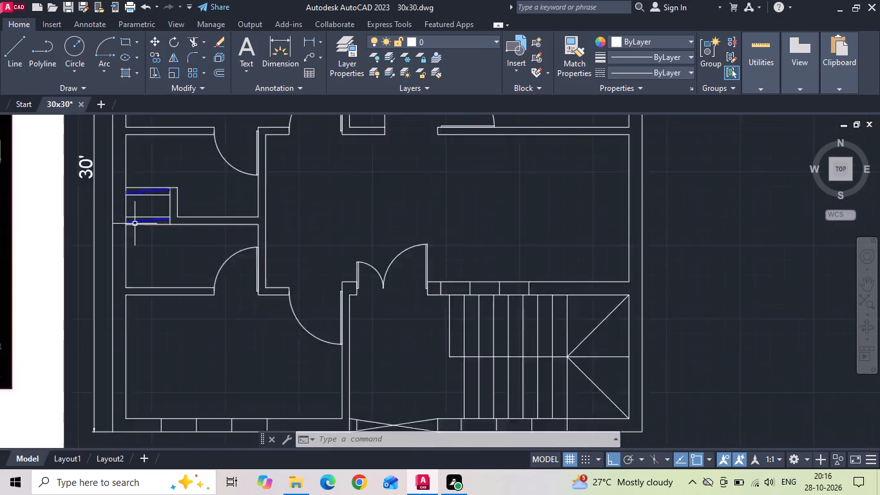
scroll(330, 276, "up", 4)
middle_click_drag(350, 225, 345, 233)
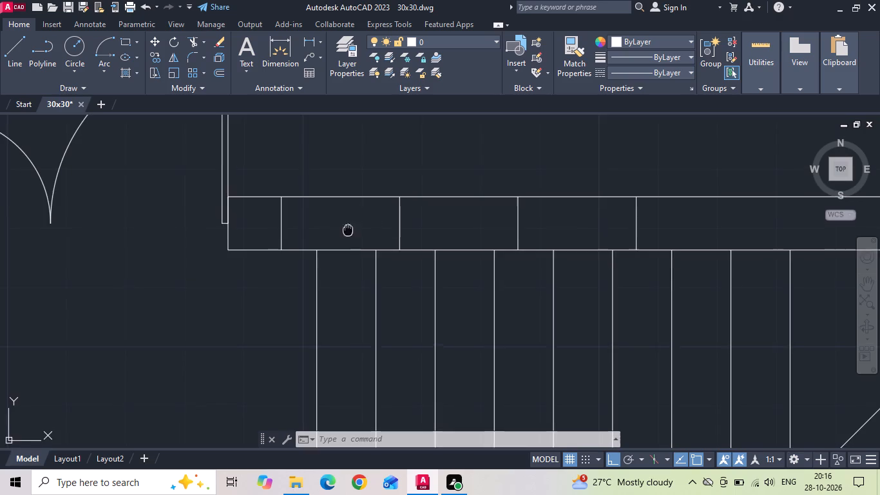
middle_click_drag(345, 233, 327, 275)
type("o")
key("space")
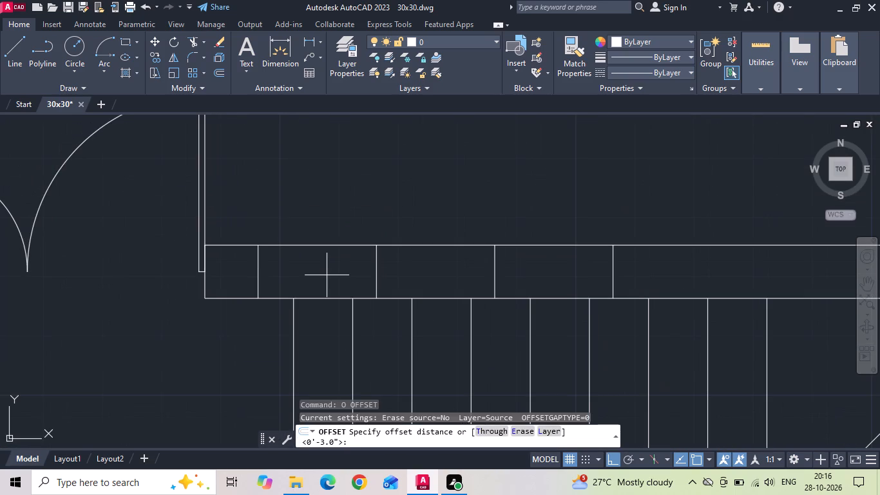
type("1")
key("space")
left_click(316, 298)
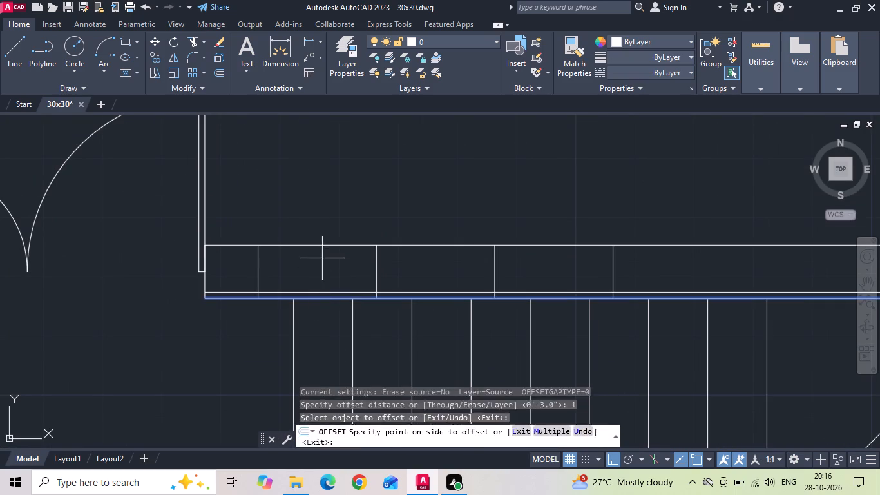
left_click(322, 257)
left_click_drag(319, 246, 314, 261)
left_click(312, 266)
key("Escape")
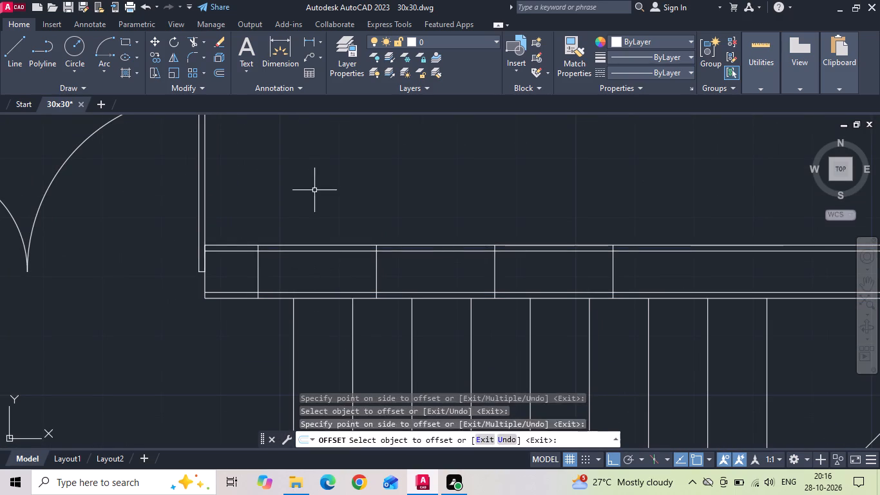
Measure the vertical distance between the two inner offset lines with a linear dimension, without placing it.
left_click(306, 41)
scroll(323, 271, "up", 1)
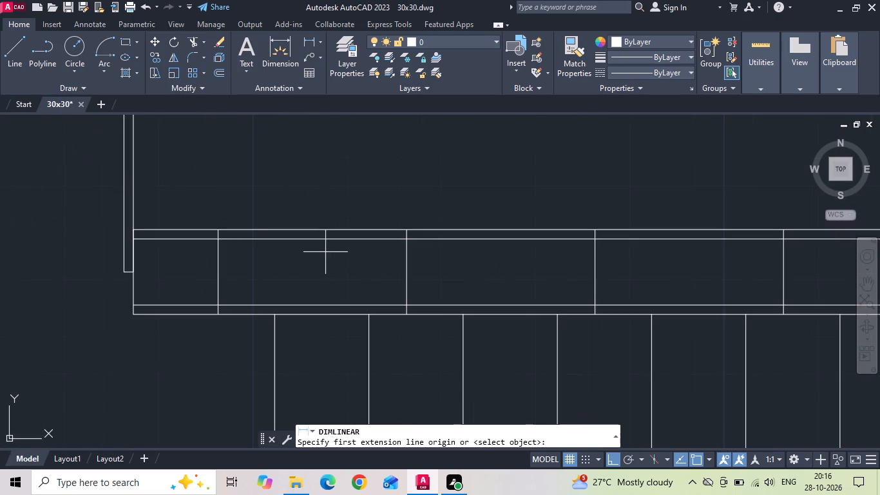
left_click(326, 243)
left_click(323, 307)
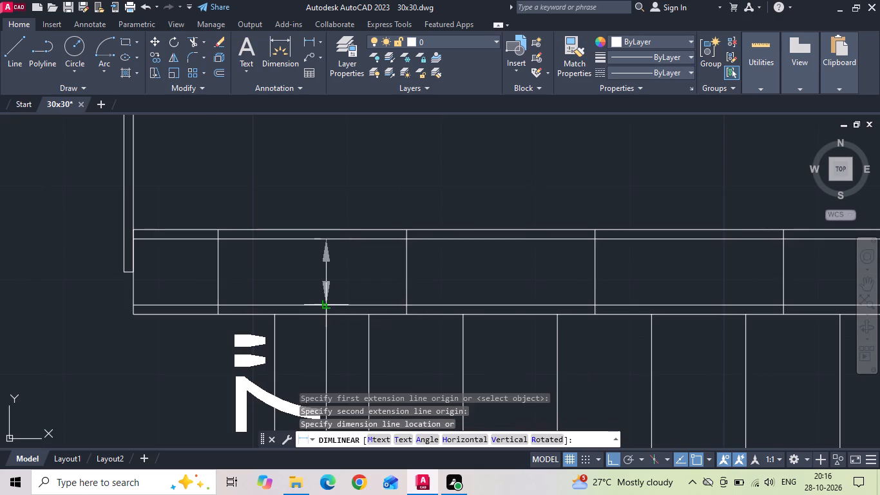
scroll(323, 306, "down", 3)
scroll(323, 306, "up", 3)
key("Escape")
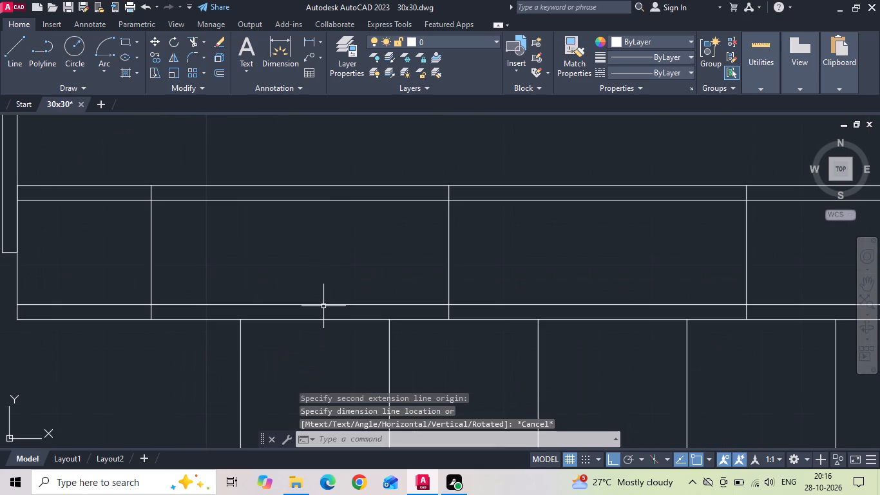
Move the lower inner line up 0.5 inch and the upper inner line down 0.5 inch within the staircase wall.
left_click(323, 306)
right_click(321, 269)
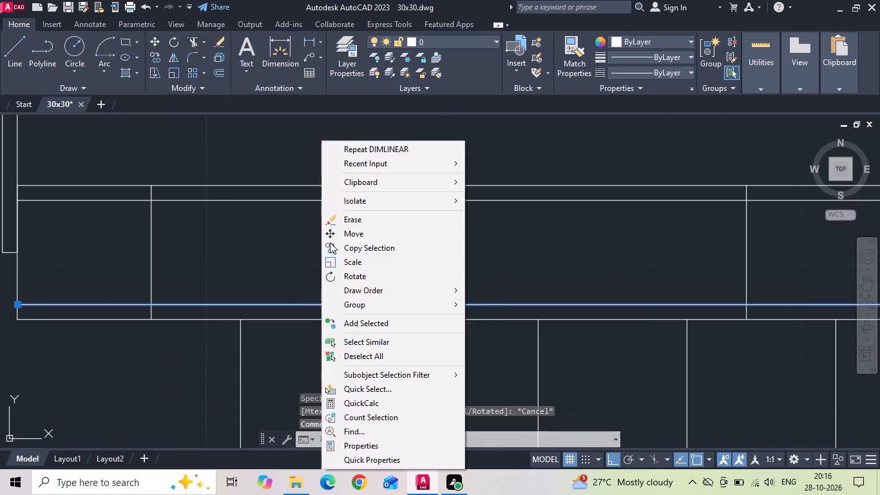
left_click(332, 238)
left_click_drag(325, 277, 325, 271)
type(".5")
key("space")
left_click(332, 200)
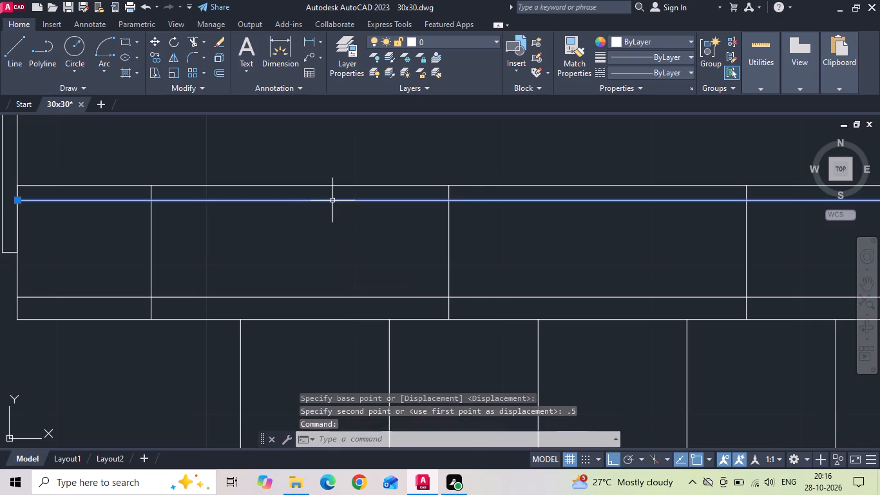
right_click(332, 200)
left_click(352, 233)
left_click_drag(343, 255, 339, 272)
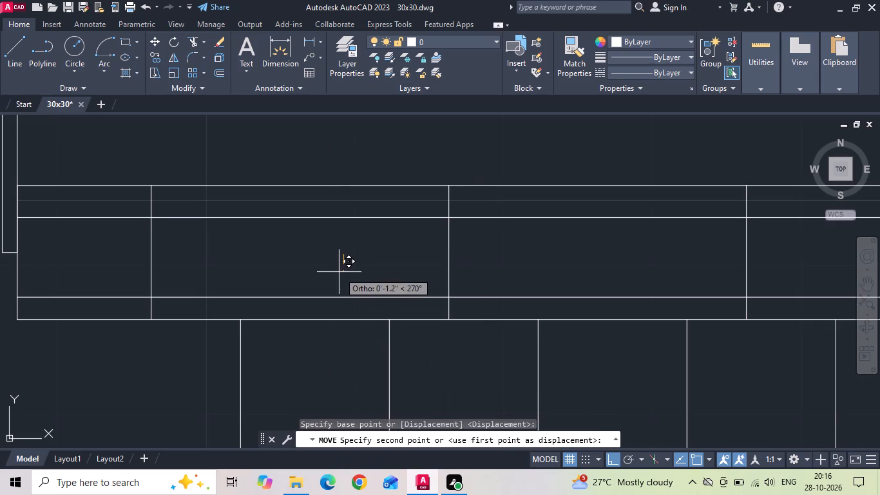
key("period")
type("5")
key("space")
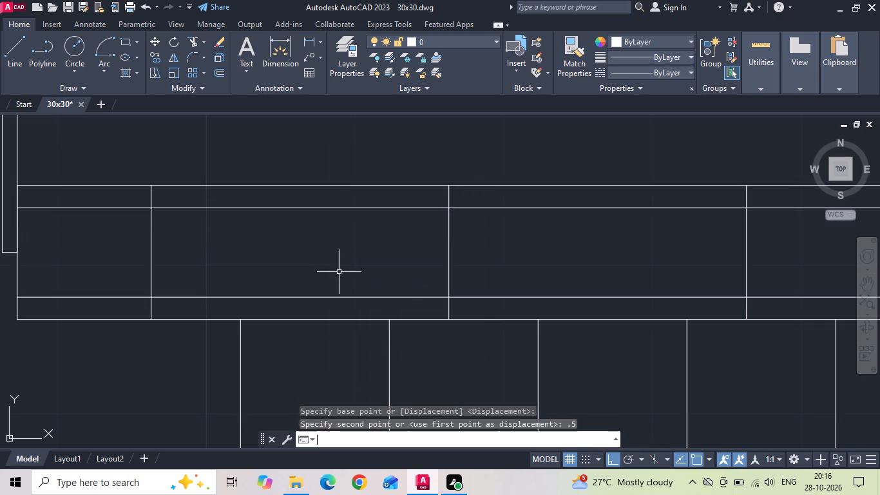
Copy the upper inner line downward at distances of 2 and 4 inches inside the staircase wall.
left_click(341, 205)
left_click(325, 228)
right_click(325, 229)
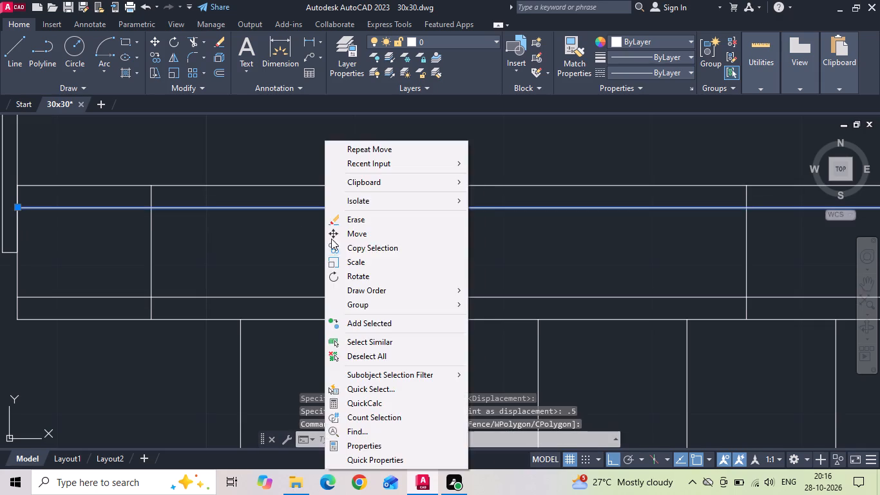
left_click(336, 244)
left_click_drag(336, 260, 336, 271)
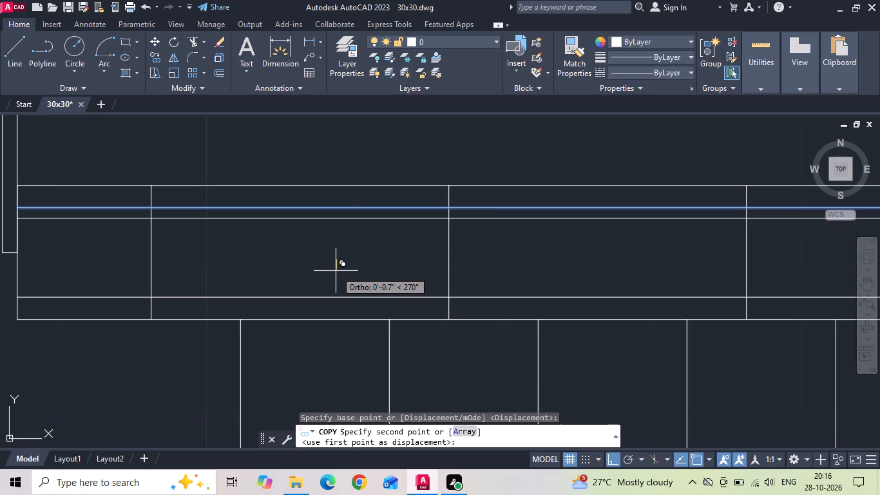
type("2")
key("space")
type("4")
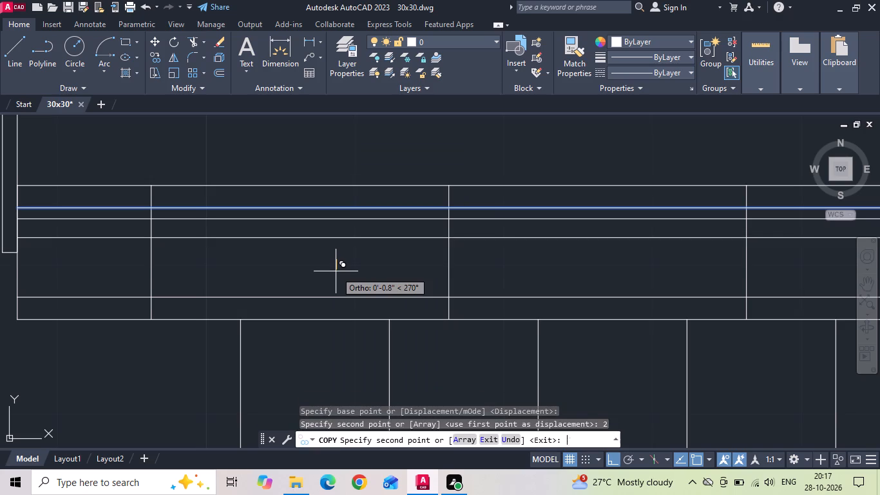
key("space")
key("Escape")
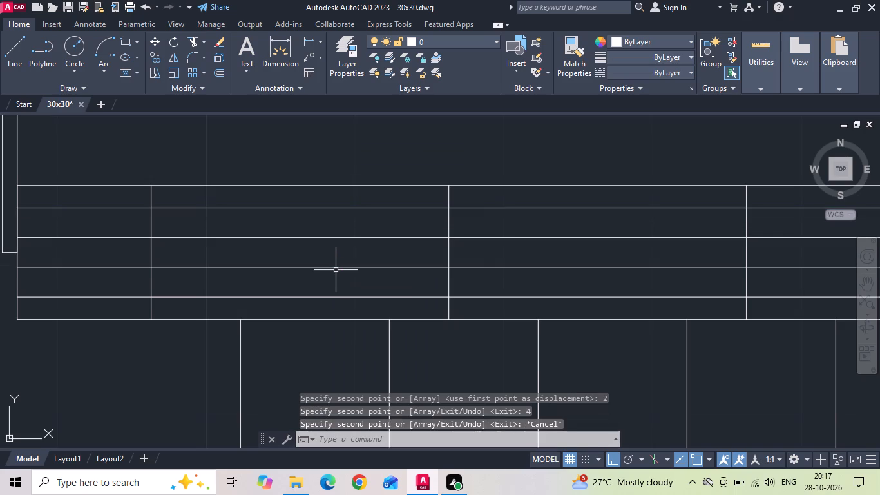
Trim the four inner lines beyond both ends of the window opening in the living area's staircase wall.
scroll(336, 270, "down", 2)
type("tr")
key("space")
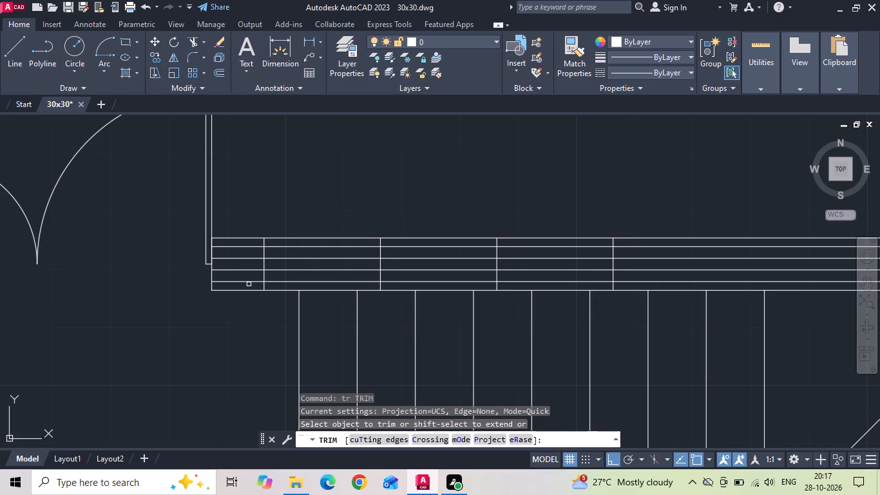
left_click(249, 284)
left_click(249, 244)
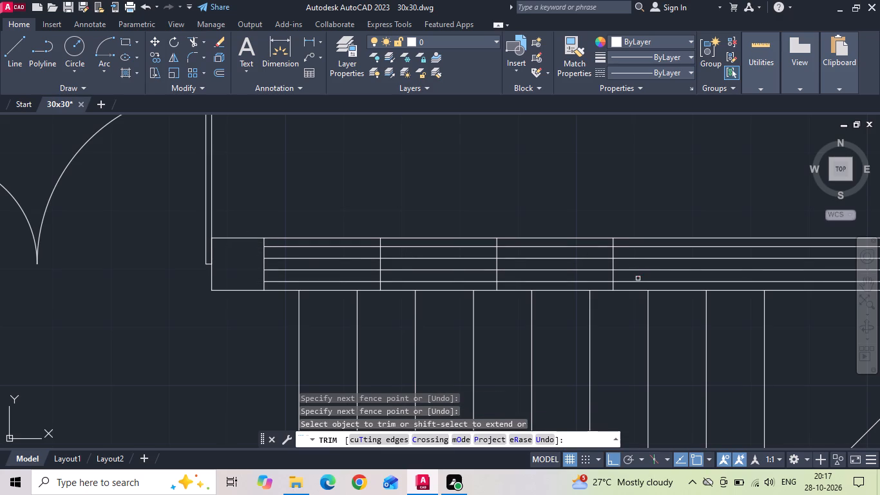
left_click(634, 286)
left_click(637, 245)
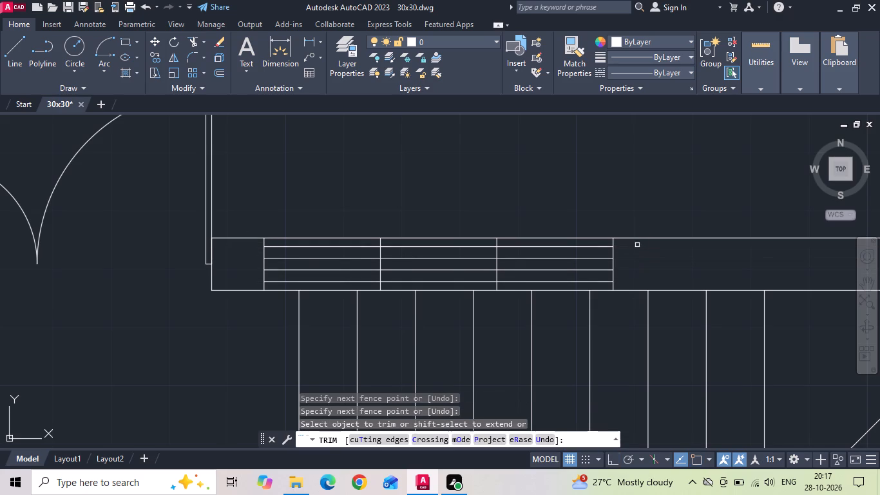
key("Escape")
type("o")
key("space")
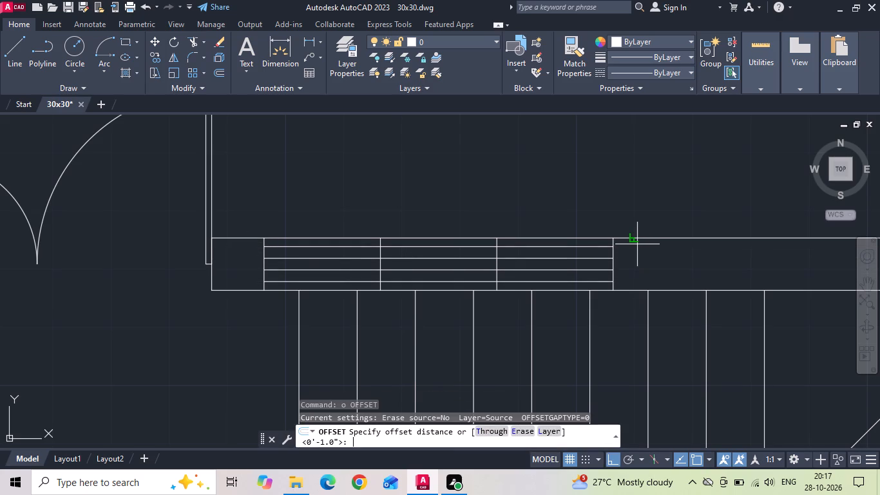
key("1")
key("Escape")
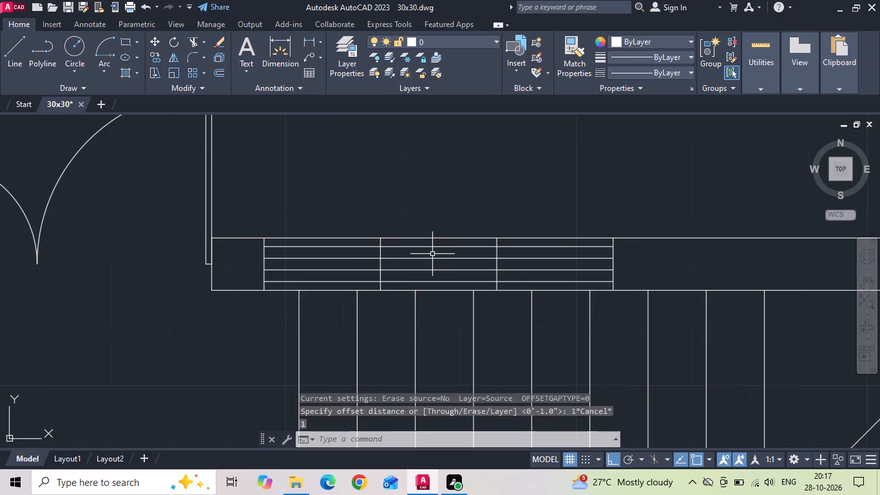
Offset the two intermediate vertical division lines of the staircase wall window 2 inches to the left.
type("o 2")
key("space")
scroll(388, 266, "up", 1)
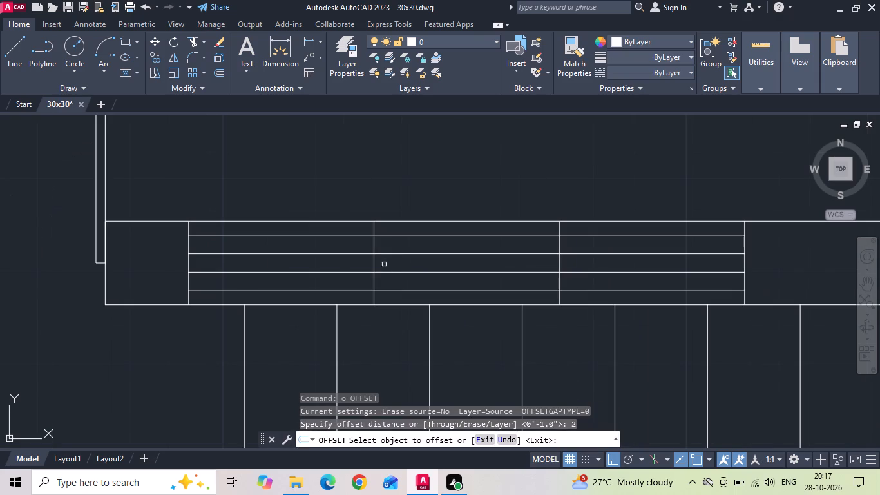
left_click_drag(374, 261, 368, 262)
left_click(346, 262)
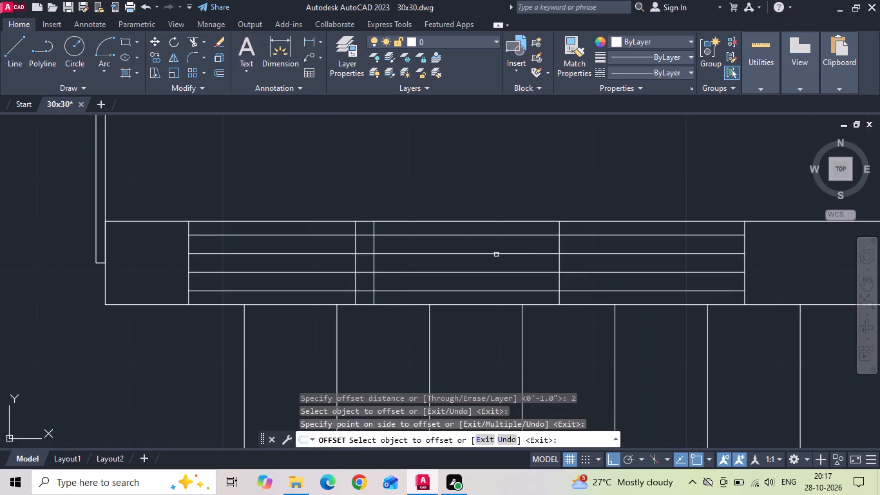
left_click(559, 268)
left_click(519, 259)
key("Escape")
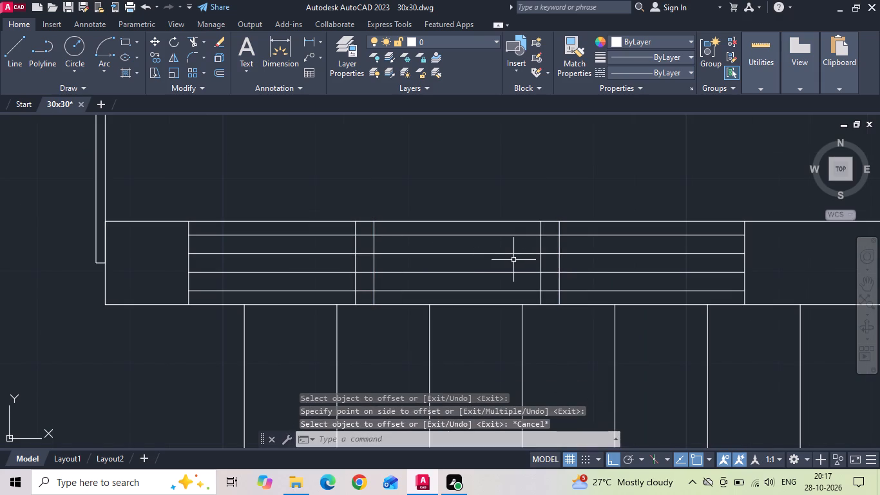
Trim the excess lines around the window's left overlap, leaving the left pane in the lower track and the middle pane starting one track higher.
type("tr")
key("space")
key("space")
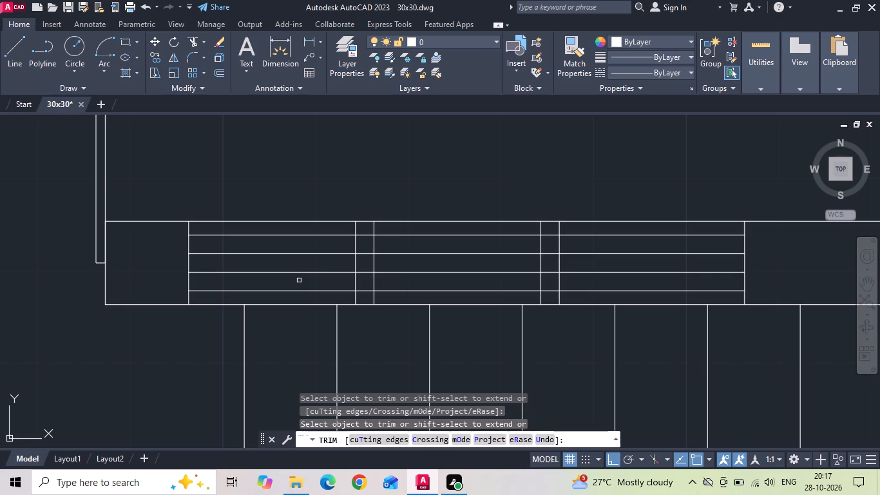
left_click(309, 267)
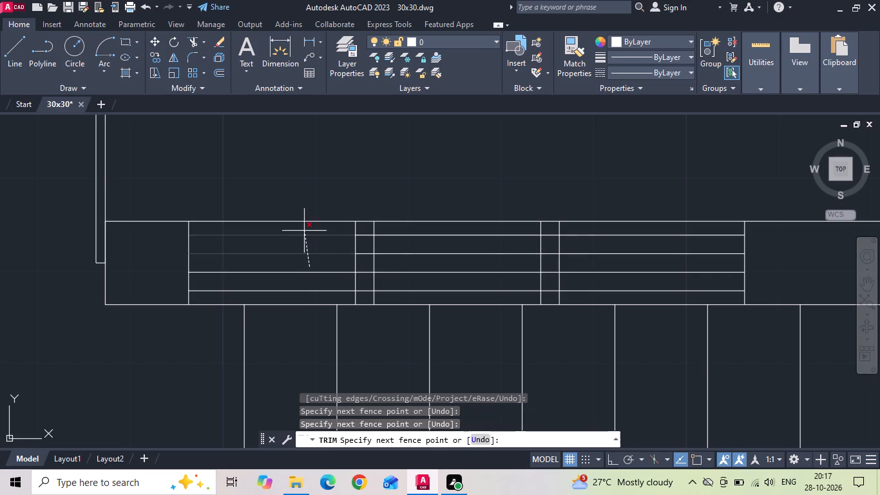
left_click(304, 231)
left_click(343, 241)
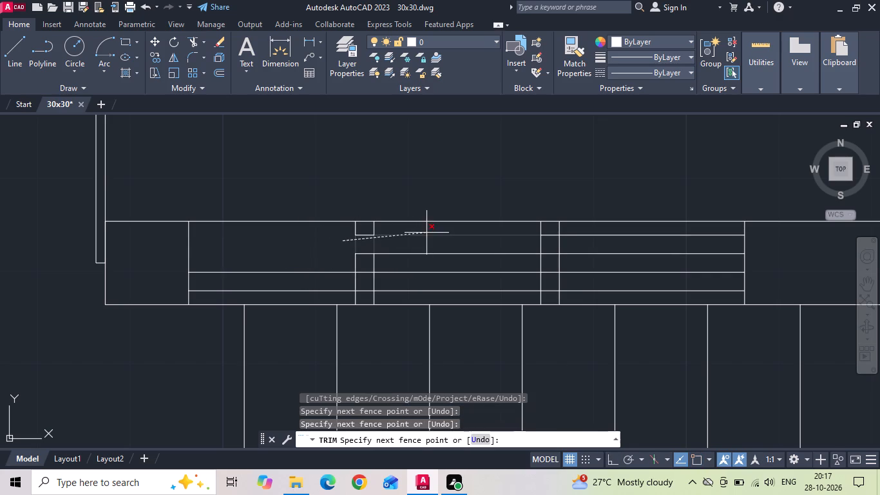
left_click(426, 233)
left_click_drag(407, 231, 400, 231)
left_click(354, 231)
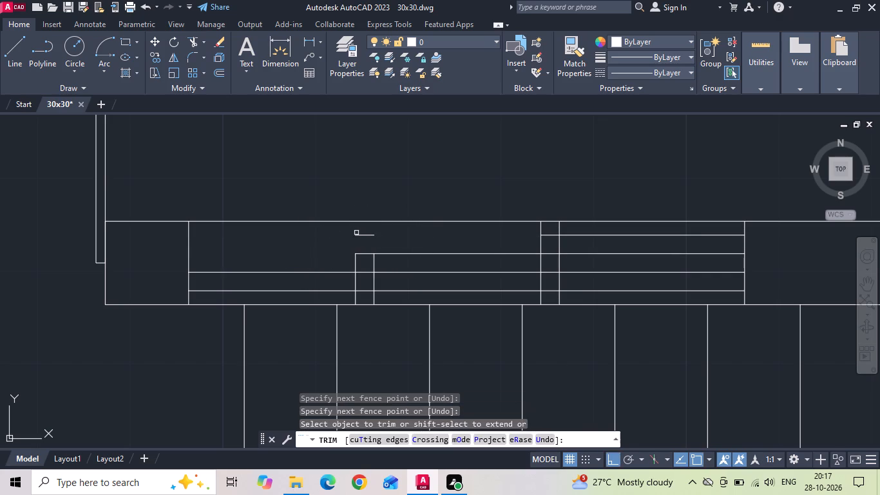
left_click(358, 233)
left_click_drag(365, 264, 385, 265)
left_click_drag(368, 282, 332, 288)
left_click_drag(340, 298, 353, 299)
left_click(405, 300)
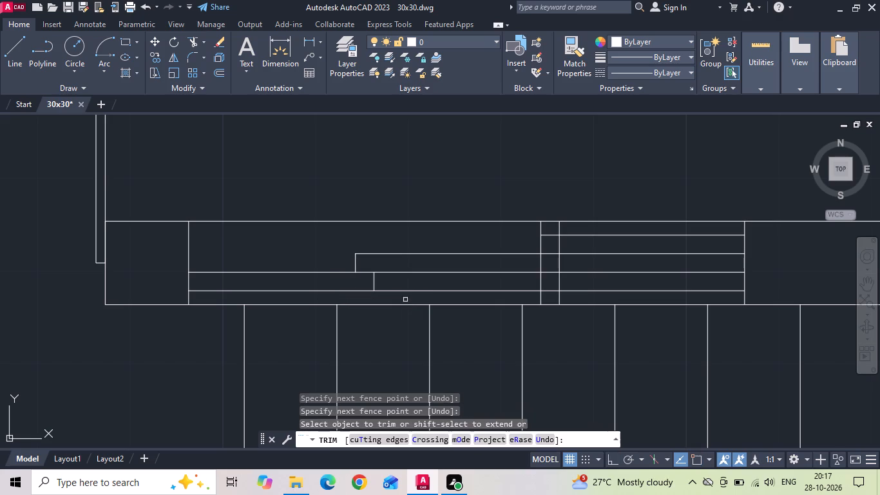
left_click(414, 291)
Trim the excess lines around the window's right overlap, leaving the middle pane in the centre track and the right pane in the upper track.
middle_click_drag(478, 284, 170, 271)
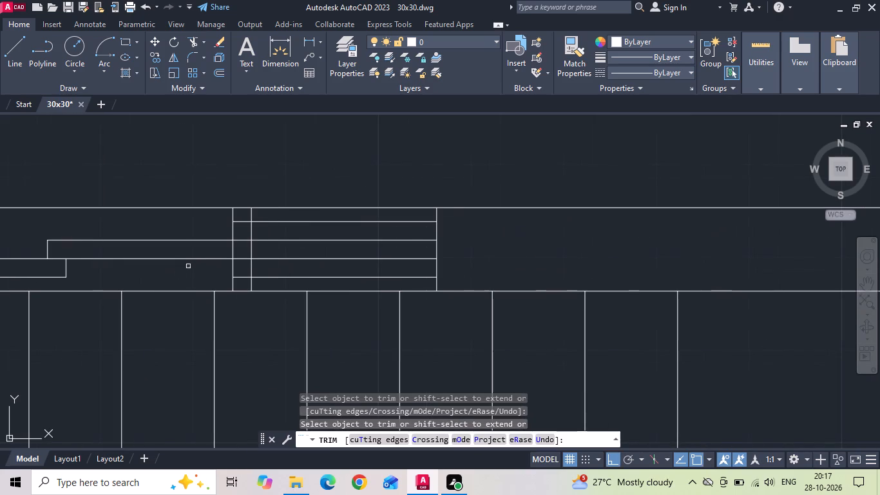
left_click_drag(218, 268, 291, 272)
left_click_drag(273, 273, 258, 284)
left_click(220, 286)
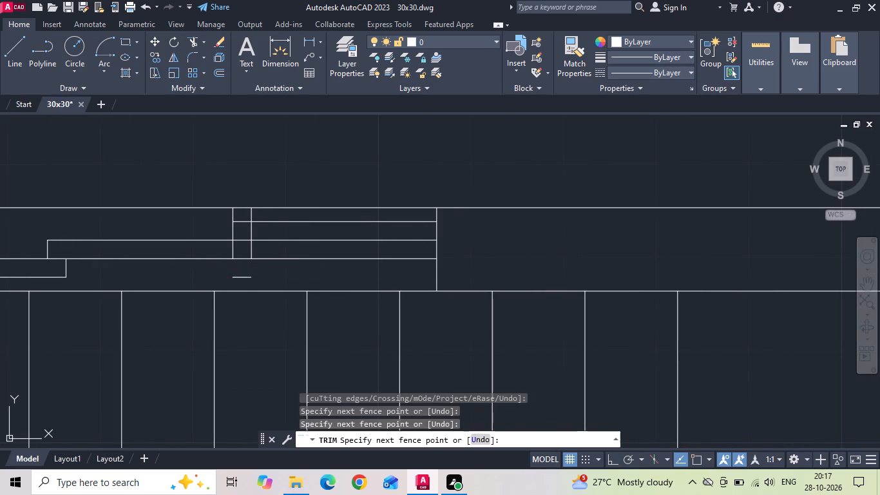
left_click(238, 275)
left_click(238, 281)
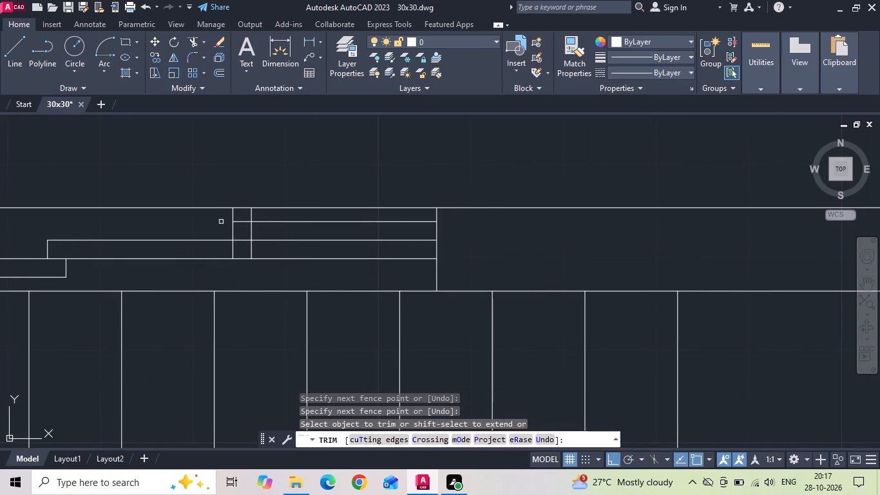
middle_click_drag(220, 228, 289, 242)
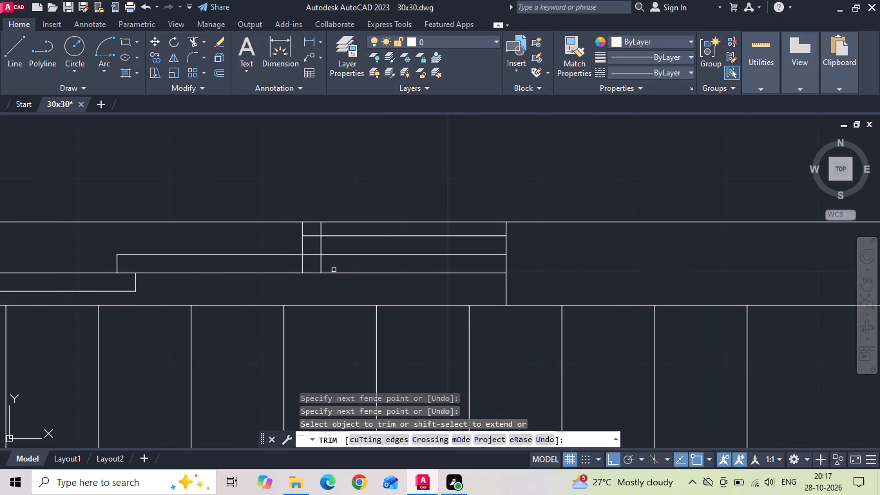
left_click(335, 271)
left_click_drag(332, 229, 291, 229)
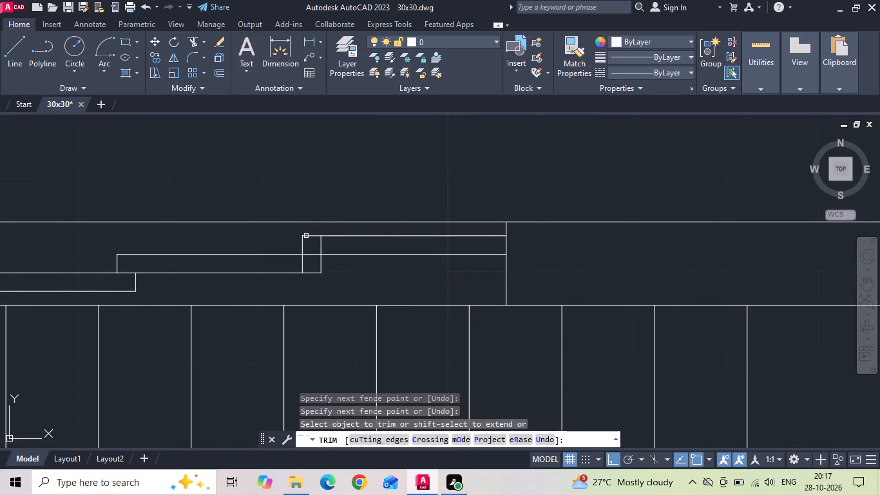
left_click_drag(312, 246, 362, 247)
left_click(307, 262)
left_click(273, 266)
scroll(434, 191, "down", 2)
scroll(459, 249, "down", 2)
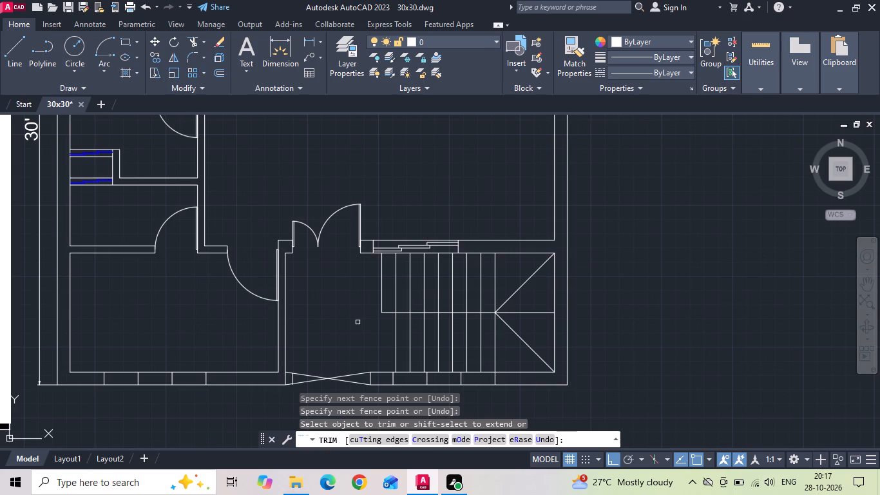
key("Escape")
Change the colour of the three stepped sliding pane outlines in the staircase wall window to Blue.
scroll(435, 240, "up", 4)
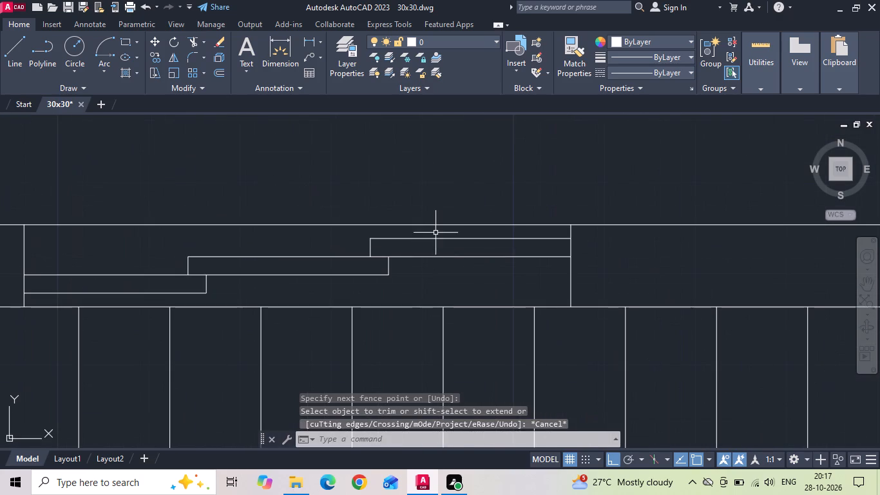
left_click_drag(435, 233, 425, 240)
left_click(179, 300)
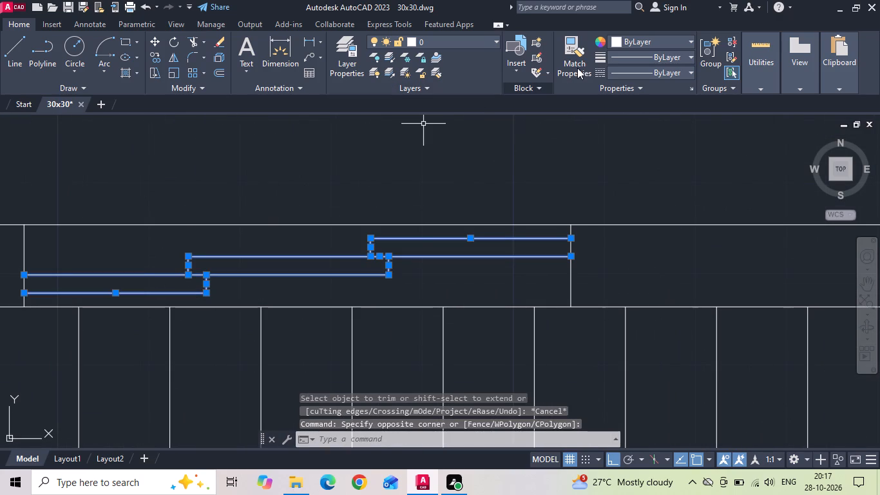
left_click(620, 44)
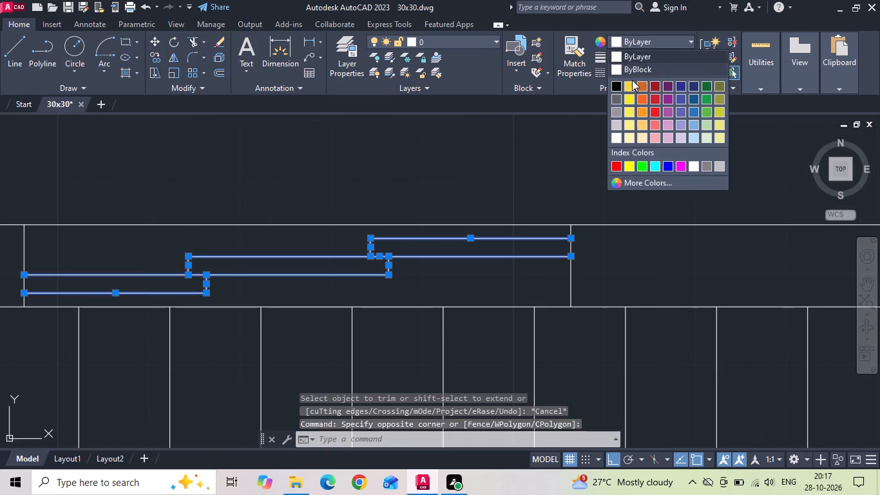
left_click(670, 164)
scroll(596, 184, "down", 2)
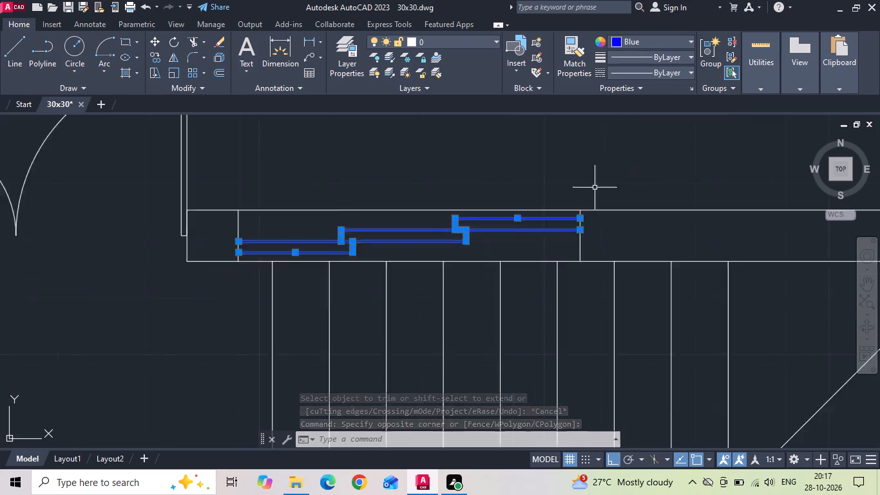
scroll(594, 190, "down", 1)
key("Escape")
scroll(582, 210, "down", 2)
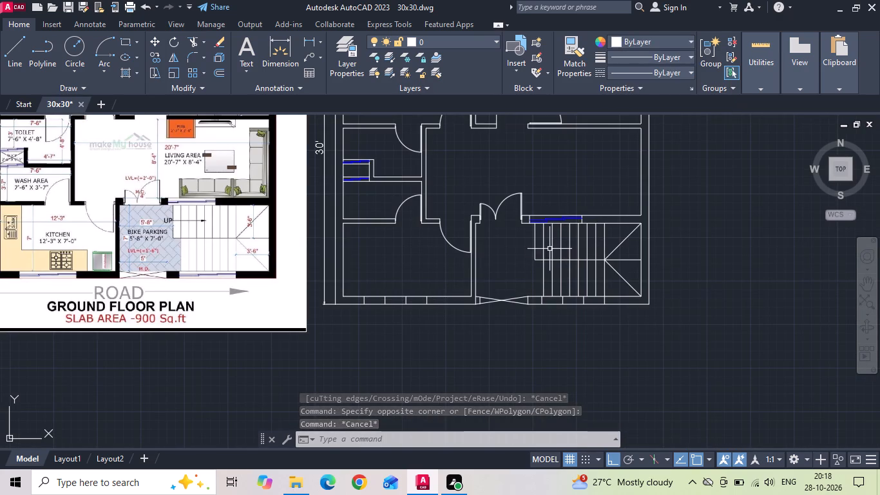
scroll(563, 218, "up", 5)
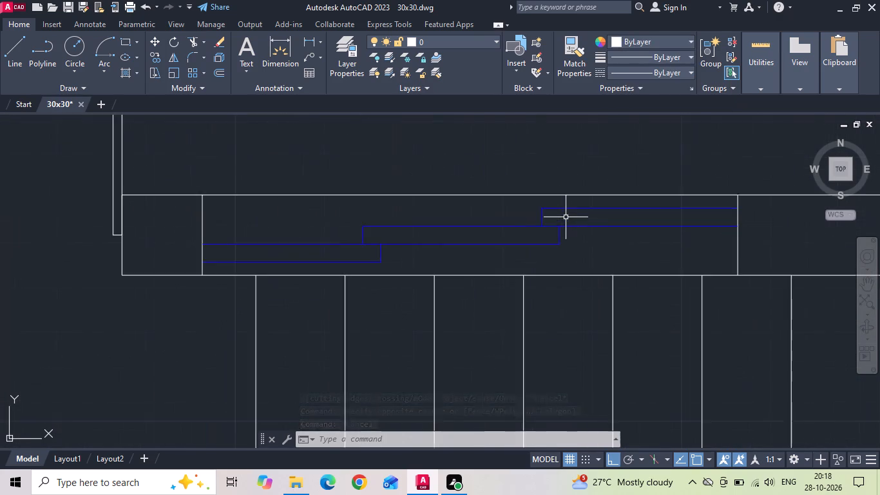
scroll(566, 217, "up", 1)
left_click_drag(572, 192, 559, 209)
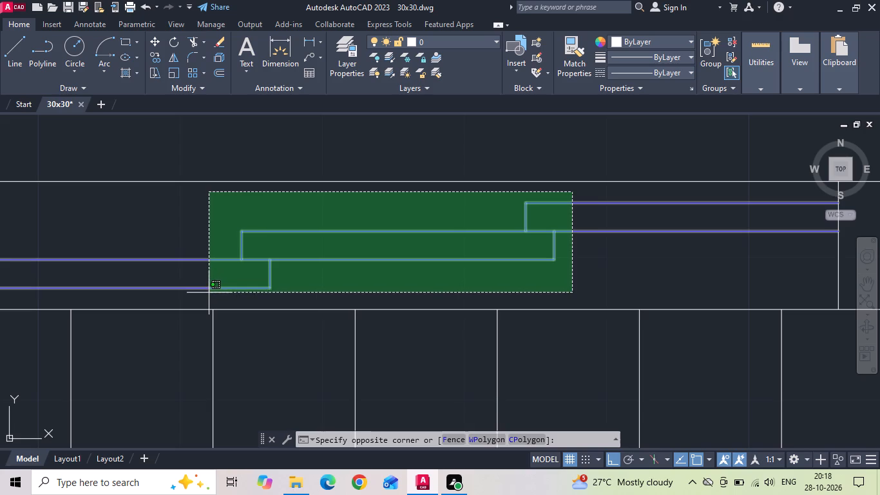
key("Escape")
Copy the inner line of the kitchen's bottom wall 1.5 inches downward into the wall.
scroll(457, 211, "down", 5)
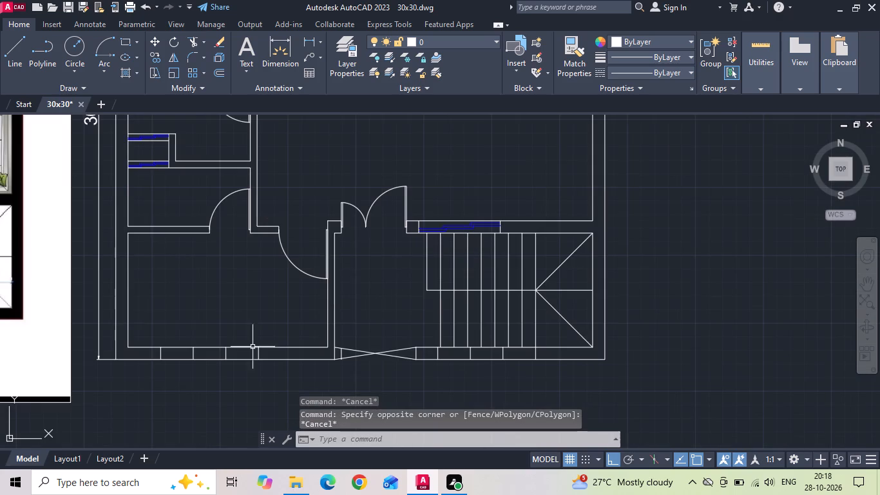
scroll(197, 372, "up", 2)
scroll(113, 332, "up", 1)
middle_click_drag(113, 331, 225, 302)
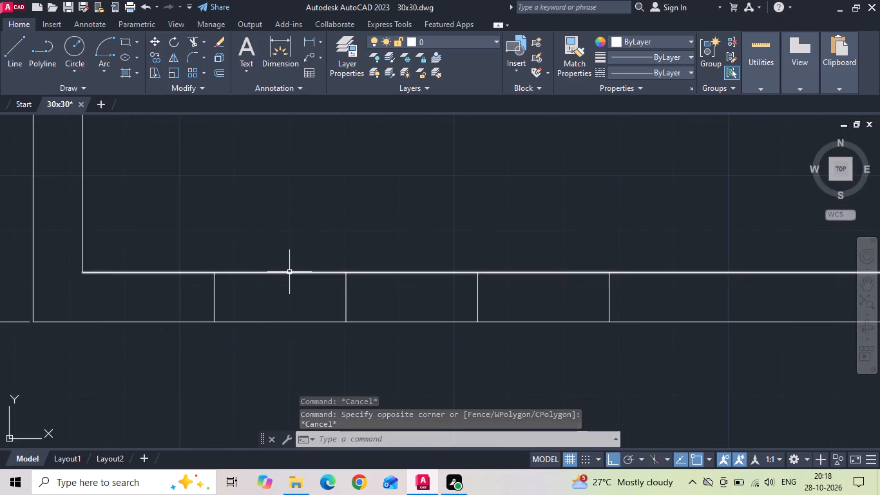
left_click(289, 272)
right_click(300, 217)
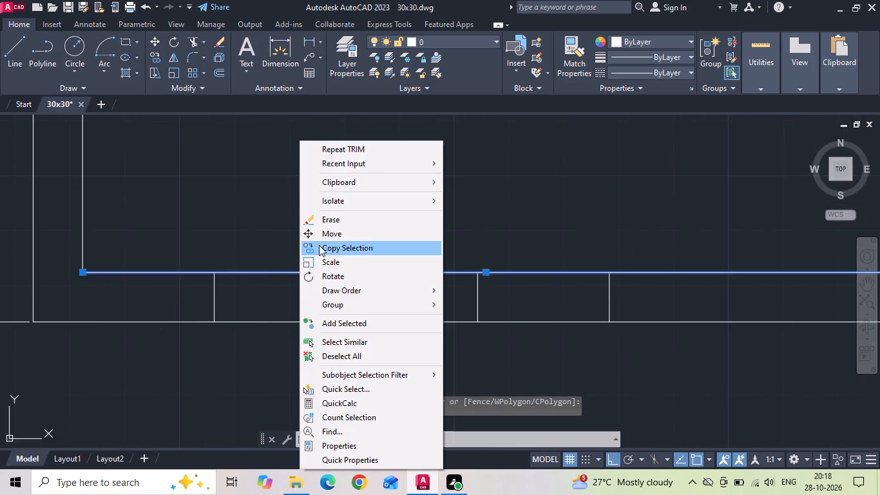
left_click(319, 245)
left_click_drag(347, 200, 344, 218)
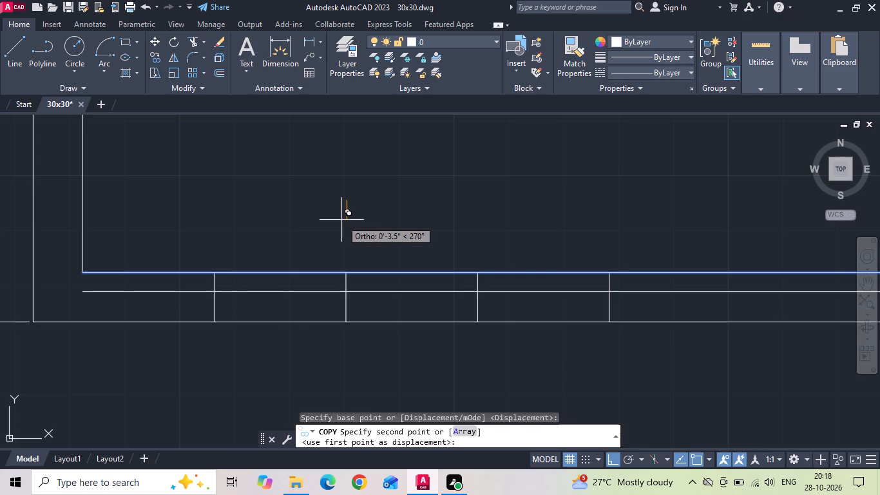
type("1.5")
key("Return")
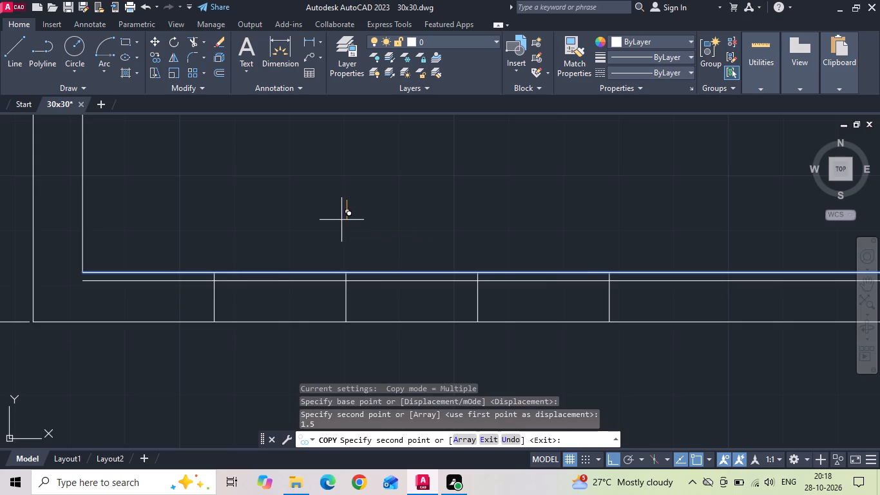
key("Escape")
Offset the copied line downward three times at 2-inch spacing to form the window track lines in the kitchen's bottom wall.
type("o 2")
key("space")
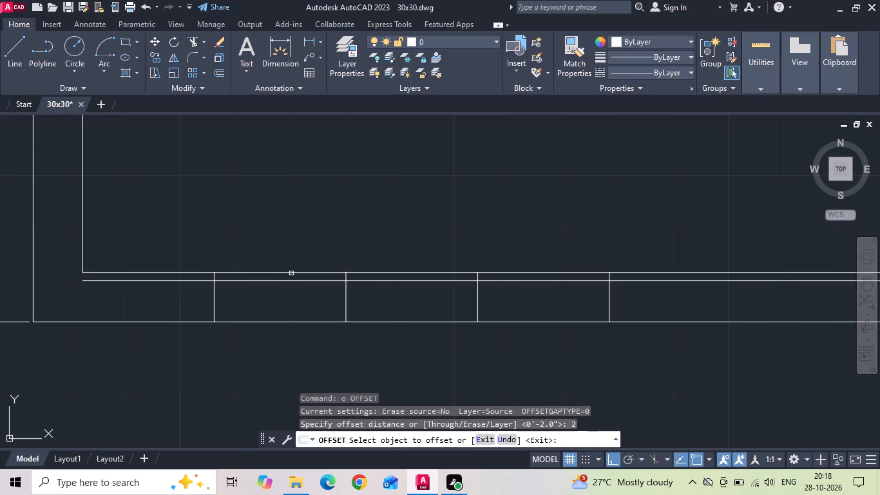
left_click(283, 282)
left_click(280, 298)
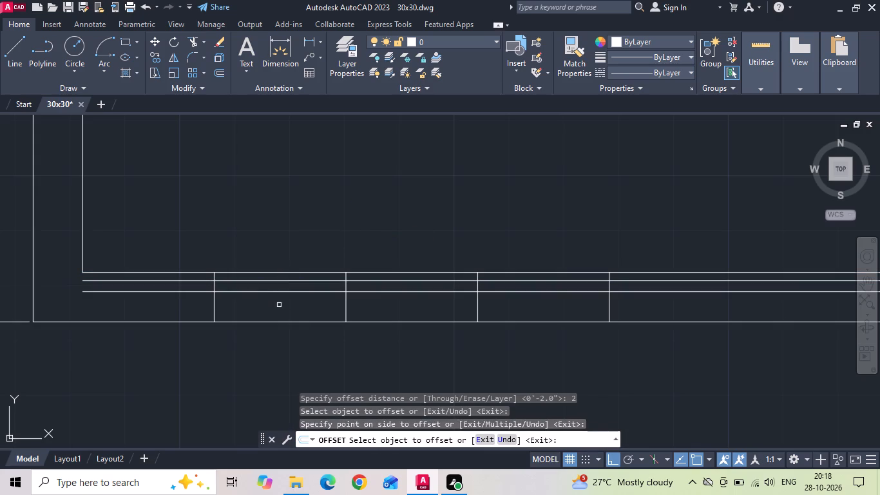
left_click_drag(280, 292, 280, 302)
left_click(278, 313)
left_click(278, 304)
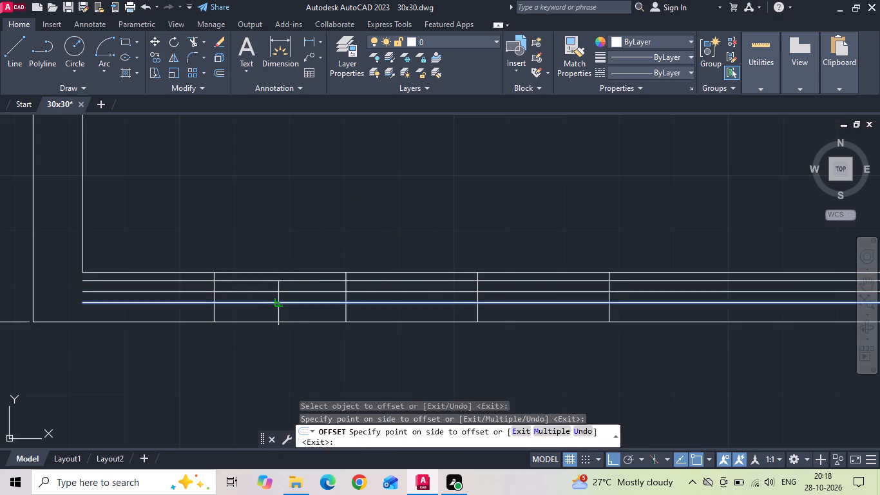
left_click(275, 317)
key("Escape")
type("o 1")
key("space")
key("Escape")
Offset the window's two inner divider lines 2 inches to the left for the pane overlaps.
key("o")
key("space")
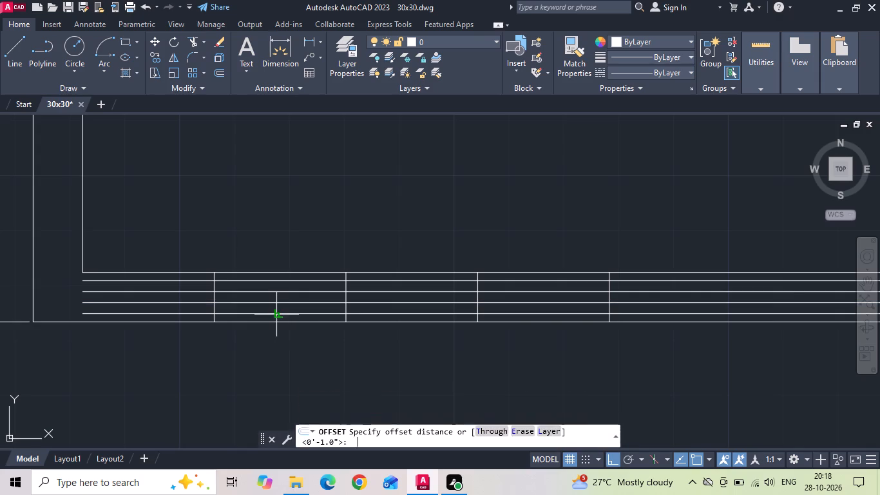
type("2")
key("space")
left_click(345, 298)
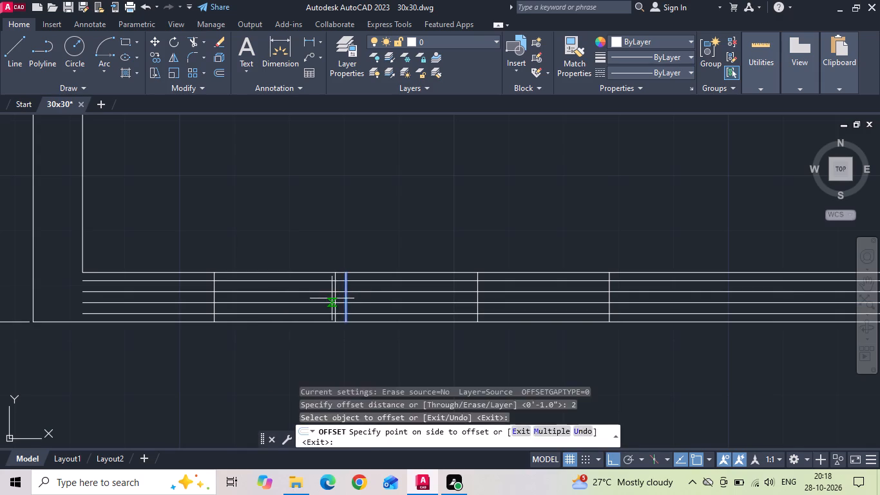
left_click(332, 298)
left_click(476, 300)
left_click(451, 304)
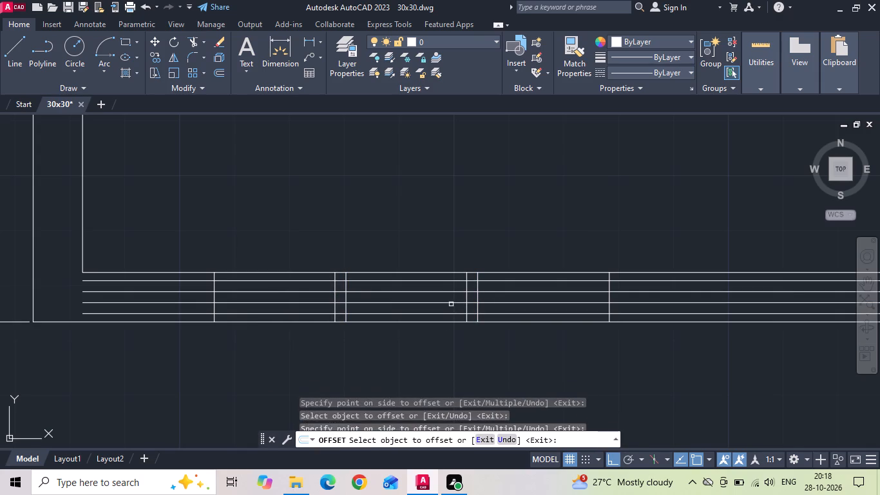
key("Escape")
Trim the four track lines beyond both ends of the kitchen's bottom wall window.
type("tr")
key("space")
key("space")
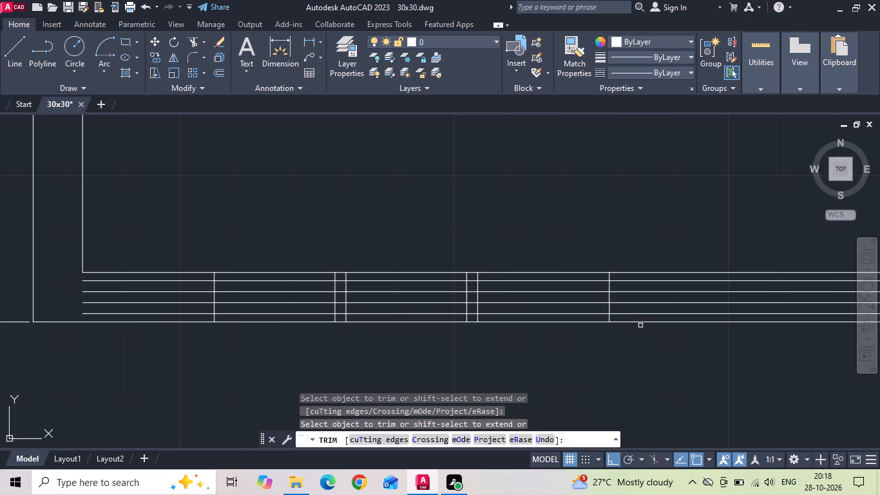
left_click(642, 318)
left_click(644, 280)
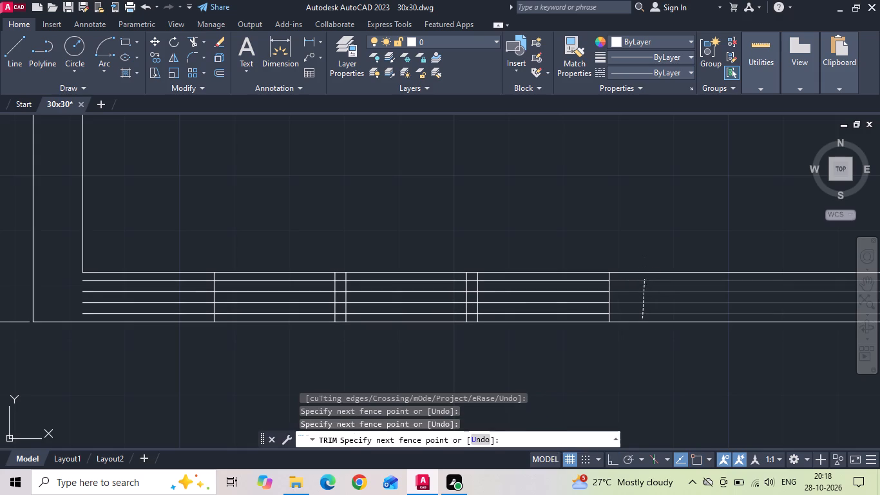
left_click(191, 316)
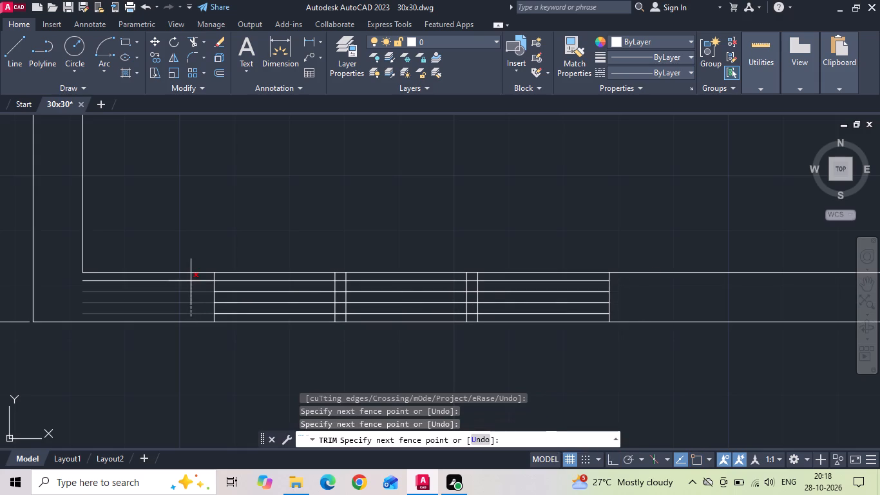
left_click(191, 278)
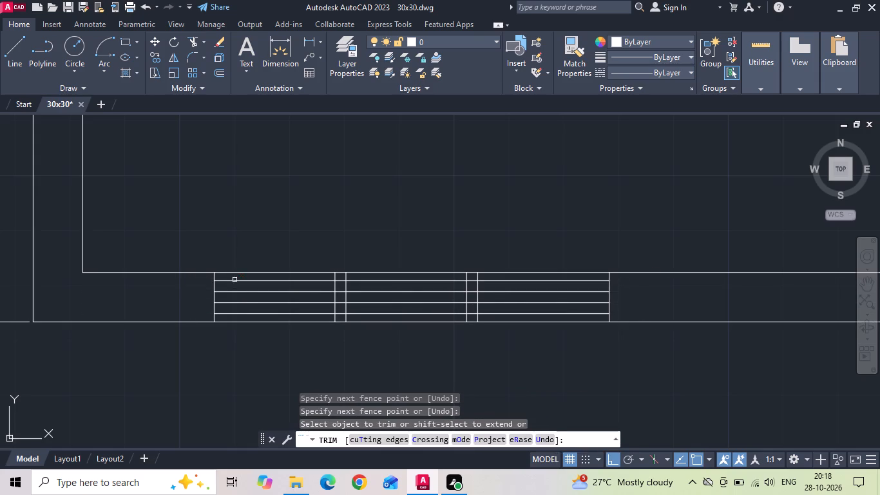
Trim the two upper track lines from the window's left bay, and the lowest track line and divider stubs from the middle and right bays.
left_click(249, 300)
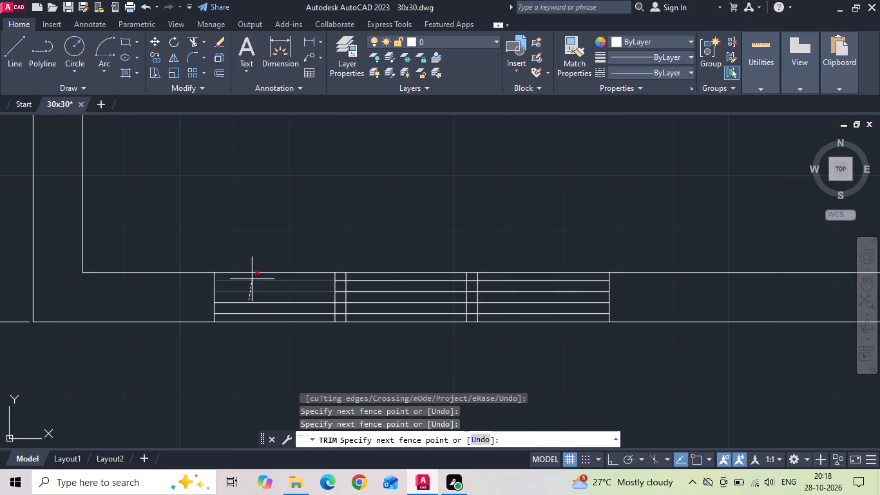
left_click(252, 279)
scroll(365, 329, "up", 1)
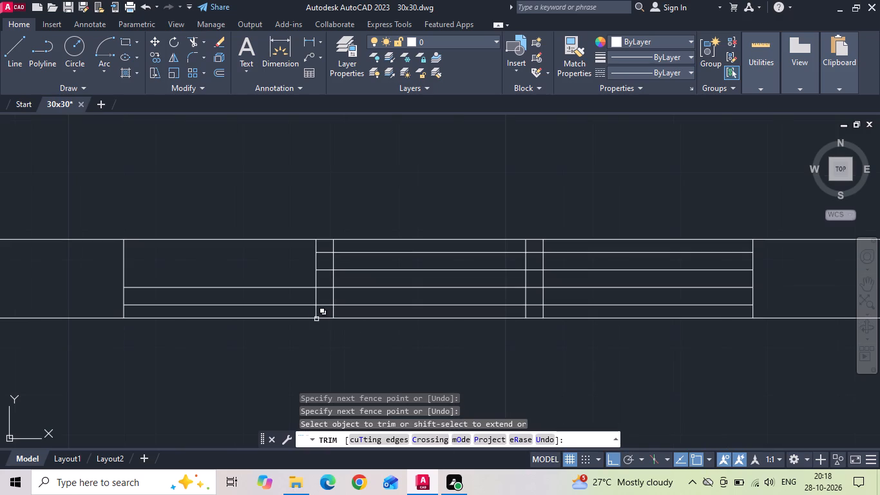
left_click(307, 314)
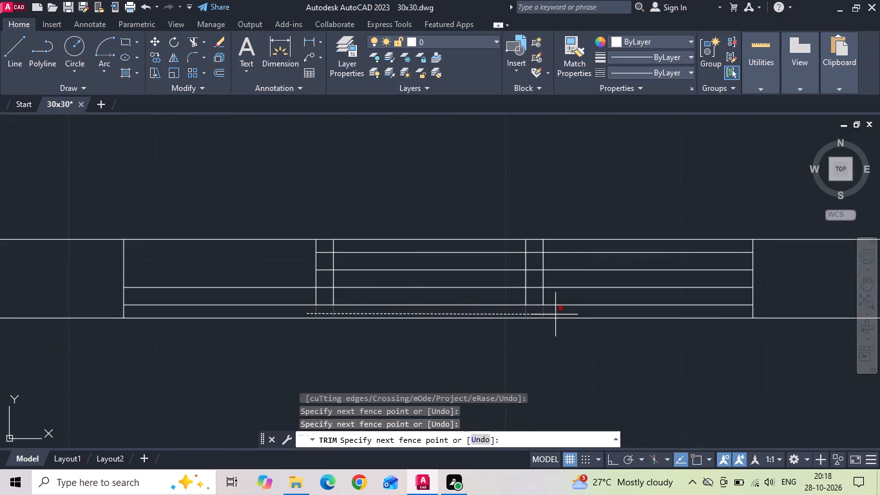
left_click(557, 313)
left_click(519, 306)
left_click_drag(520, 295, 543, 294)
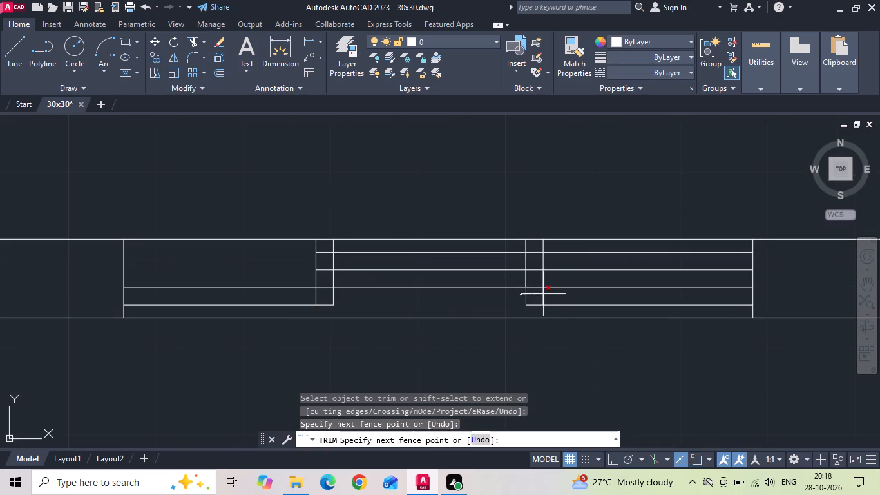
left_click_drag(543, 294, 546, 293)
left_click(541, 306)
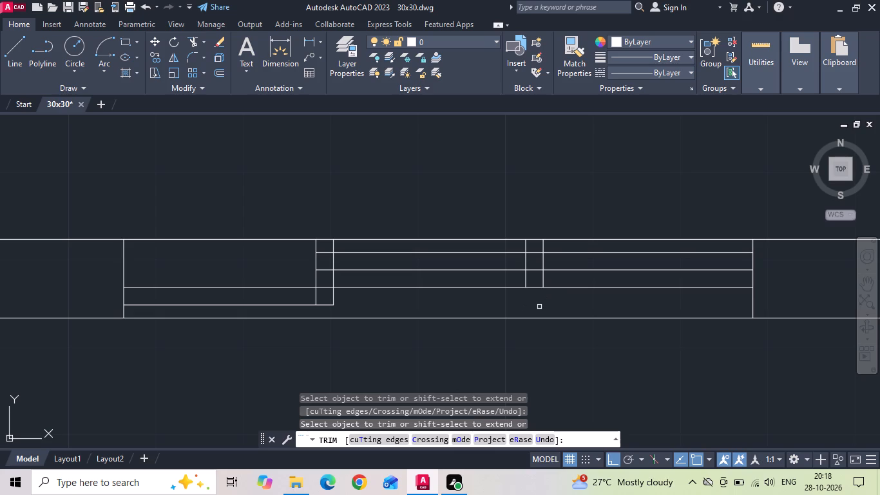
Trim the excess lines around the window's left overlap, leaving the left pane in the lowest track and the middle pane starting one track higher.
left_click(316, 302)
left_click_drag(312, 260, 352, 244)
left_click_drag(343, 248, 291, 249)
left_click(335, 253)
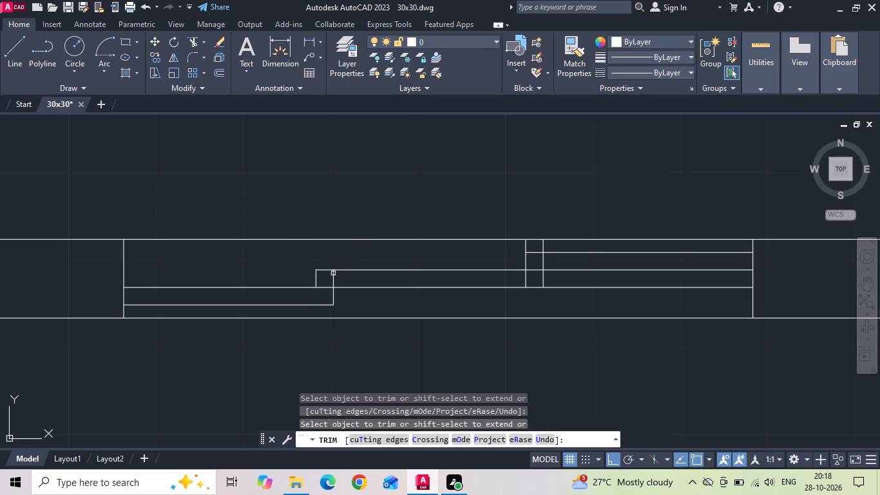
left_click(333, 278)
Trim the excess lines around the window's right overlap, leaving the middle pane in the centre track and the right pane in the upper track.
middle_click_drag(528, 303, 385, 301)
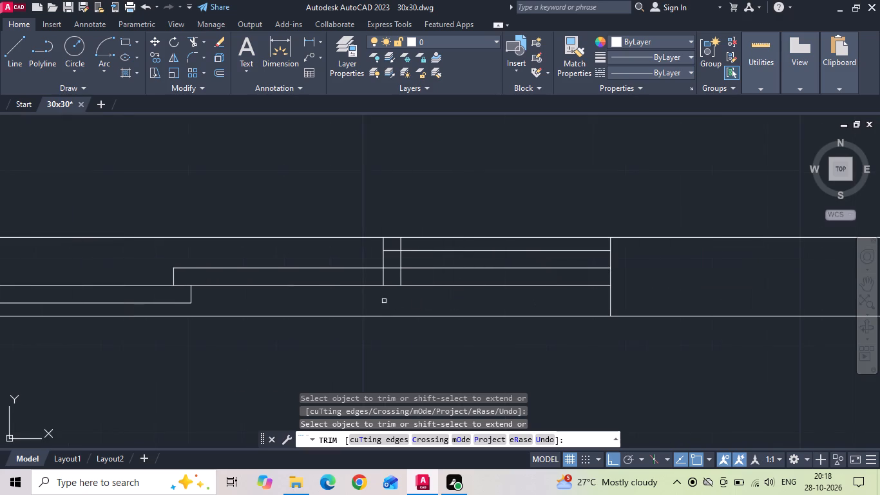
left_click(384, 244)
left_click(401, 245)
left_click(408, 286)
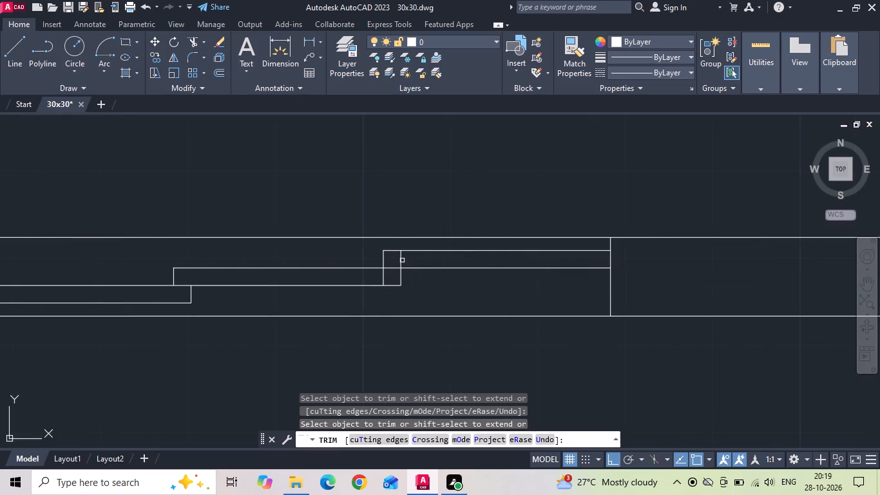
left_click(402, 260)
left_click(382, 278)
key("Escape")
Change the colour of the three stepped sliding pane outlines in the kitchen's bottom wall window to Blue.
left_click_drag(419, 244, 415, 255)
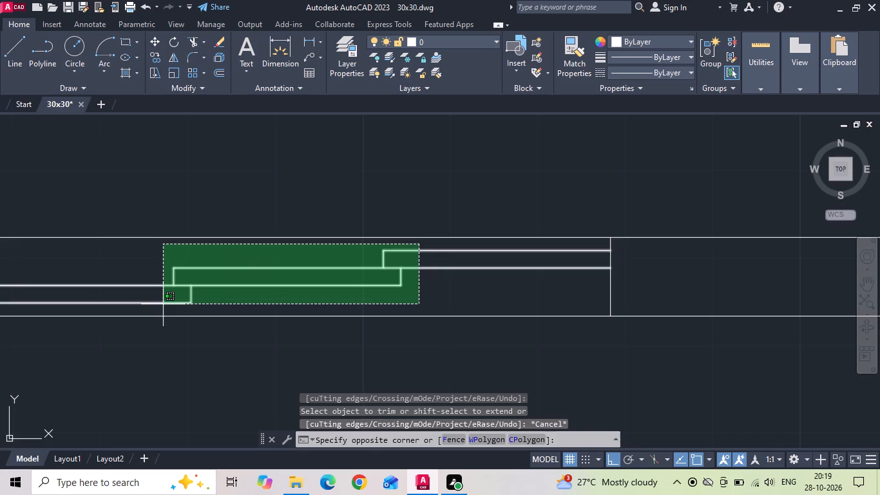
left_click(162, 308)
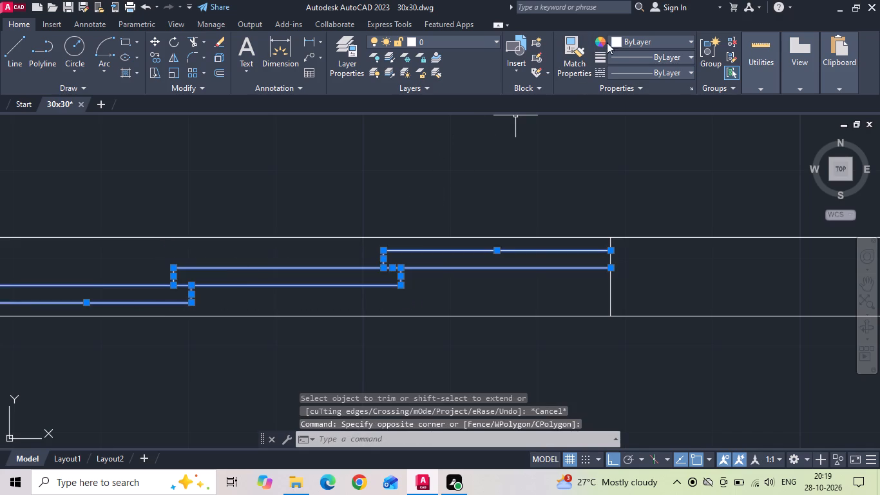
left_click(618, 39)
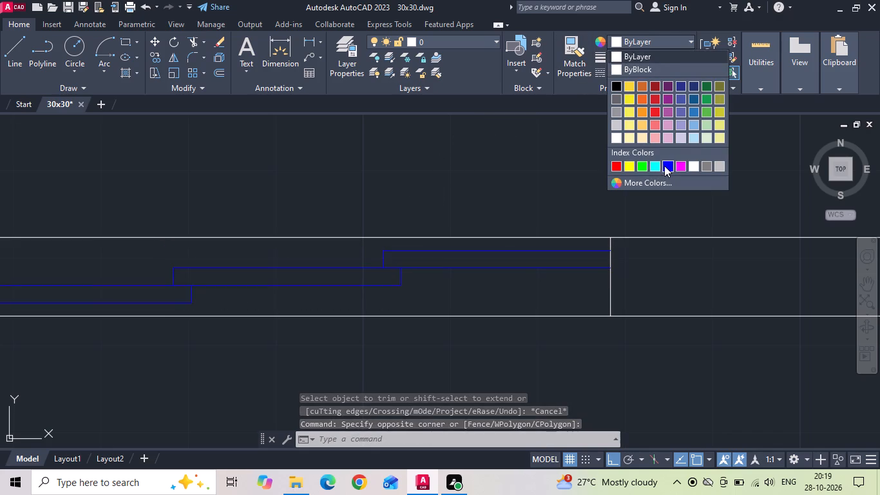
left_click(664, 166)
key("Escape")
key("Escape")
Copy the blue sliding panes from the kitchen window's upper-left corner to the matching corner of the window in the staircase's bottom wall.
scroll(591, 237, "down", 2)
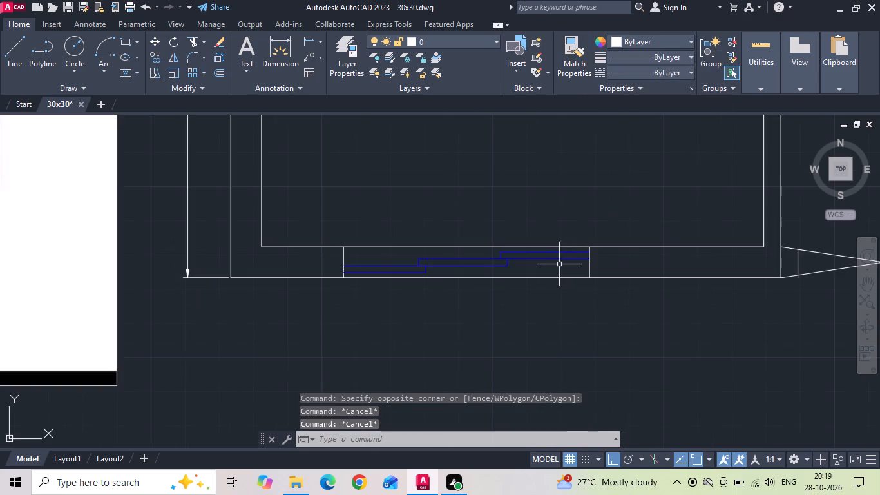
scroll(501, 257, "up", 2)
left_click_drag(542, 239, 542, 246)
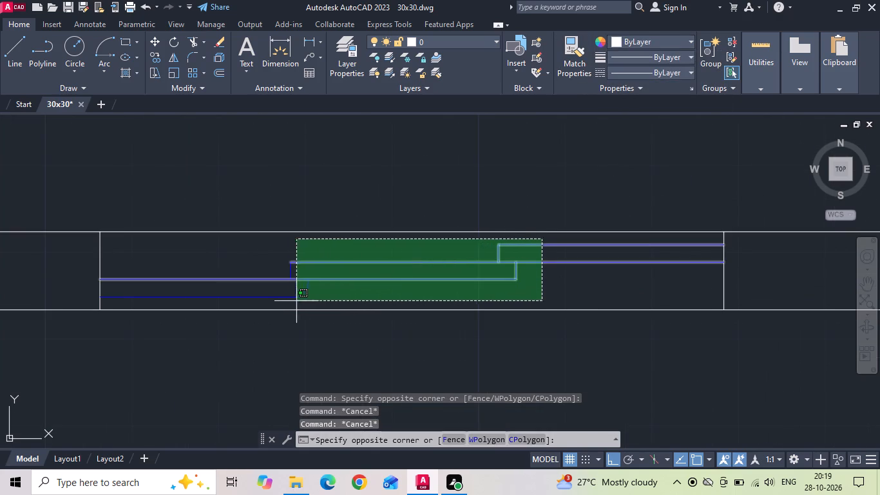
left_click(292, 302)
left_click_drag(318, 246, 304, 255)
left_click(235, 274)
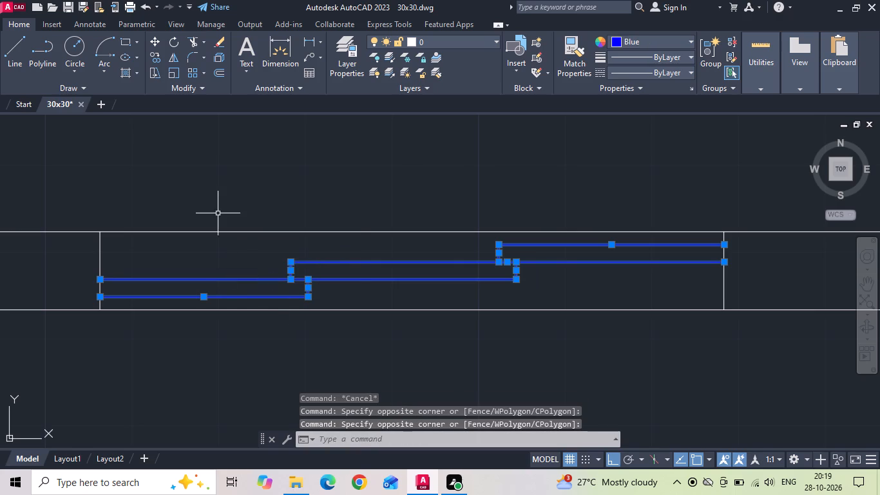
right_click(215, 200)
left_click(240, 271)
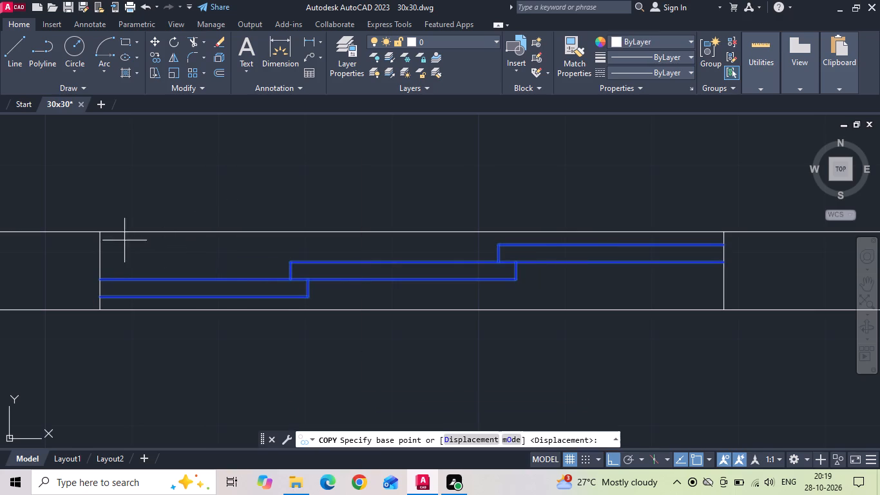
left_click(100, 229)
scroll(102, 235, "down", 3)
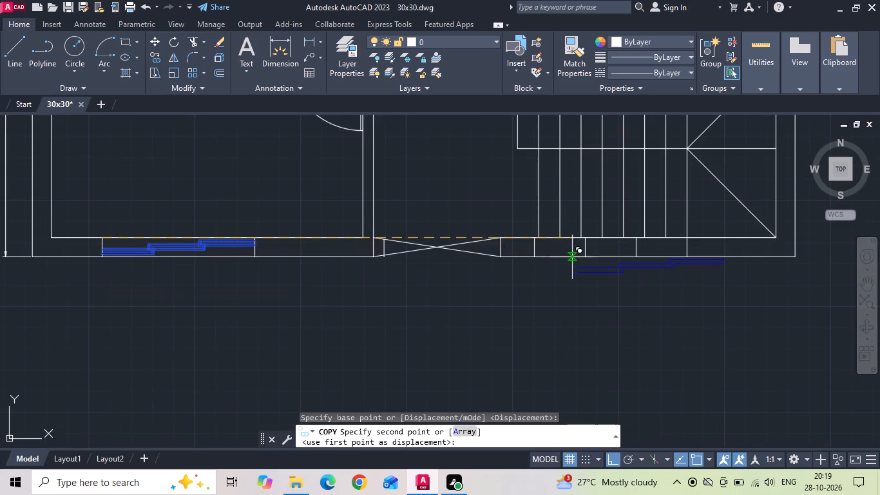
scroll(577, 257, "up", 2)
left_click(466, 207)
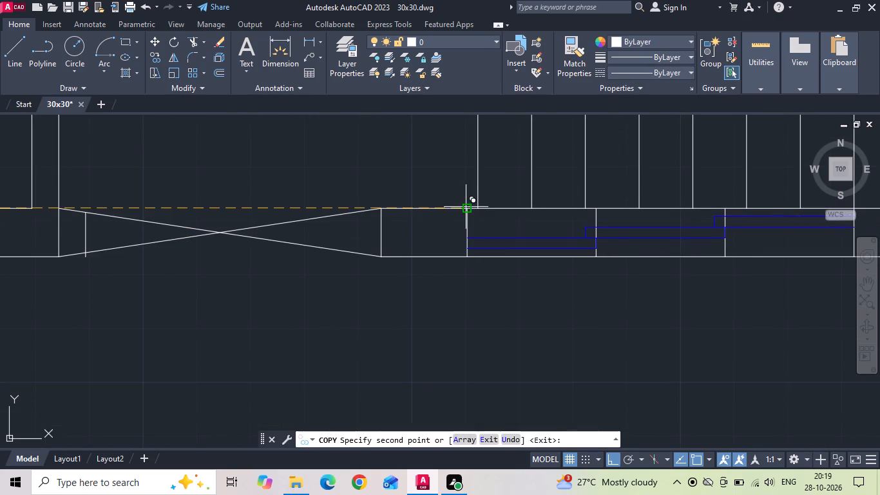
scroll(412, 229, "down", 1)
key("Escape")
Erase the two inner white divider lines from the window in the staircase's bottom wall.
scroll(627, 233, "up", 2)
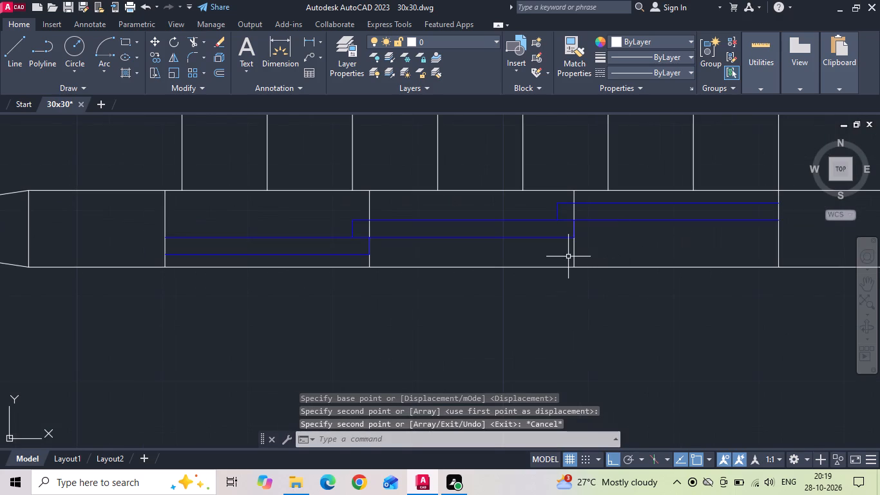
left_click(568, 257)
left_click(571, 254)
left_click(573, 245)
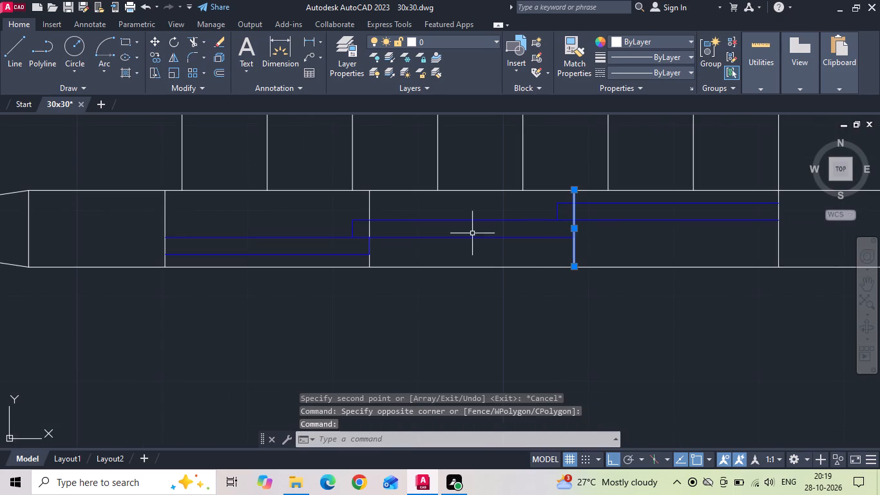
left_click(372, 201)
left_click(349, 197)
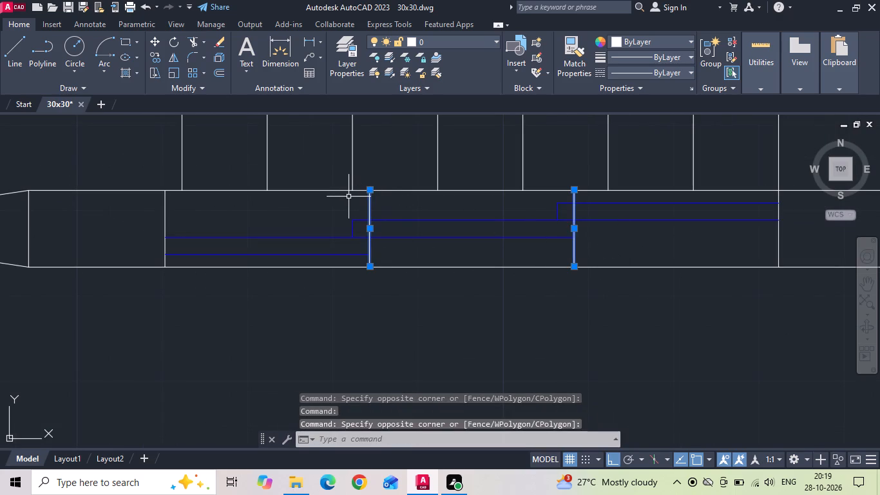
key("Delete")
scroll(397, 295, "down", 3)
scroll(452, 340, "down", 1)
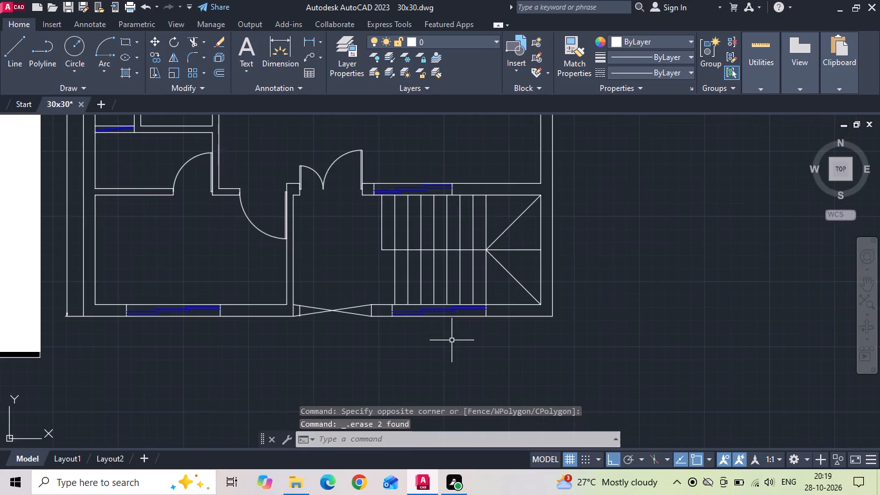
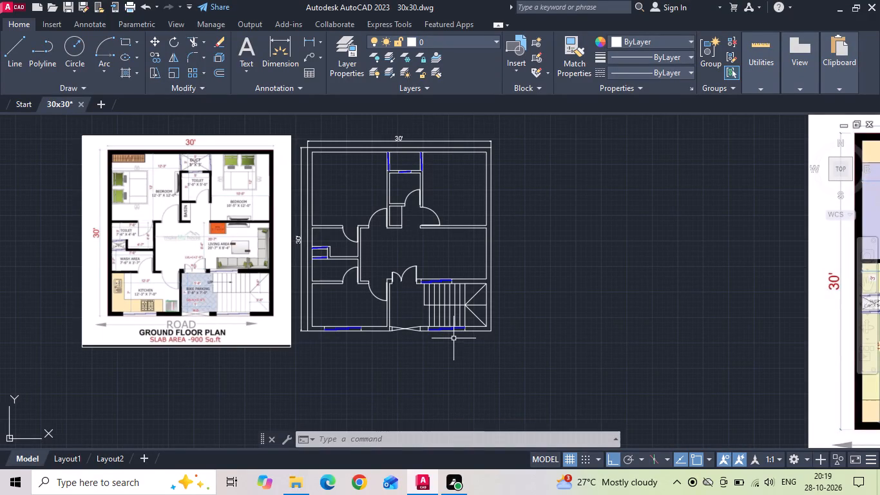
Scale down the first floor plan image from its upper-left corner to roughly the size of the ground floor plan image.
scroll(454, 338, "down", 1)
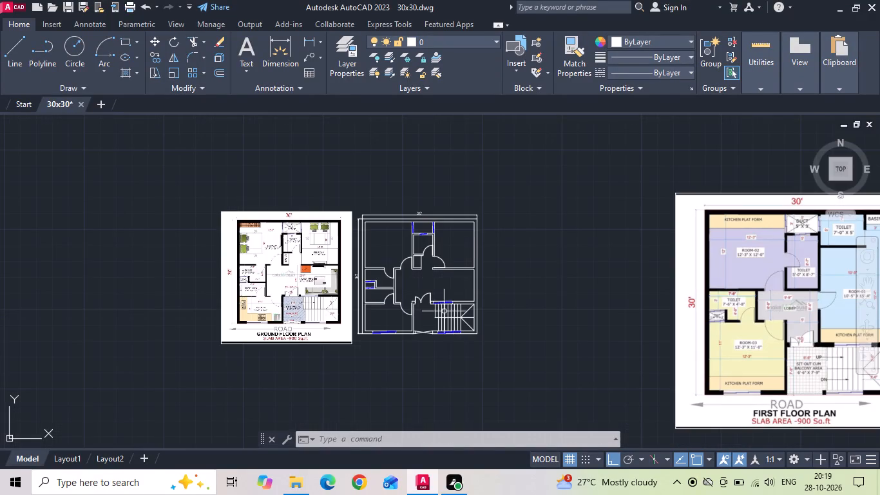
scroll(428, 288, "down", 1)
left_click_drag(669, 221, 644, 246)
left_click(626, 258)
right_click(626, 258)
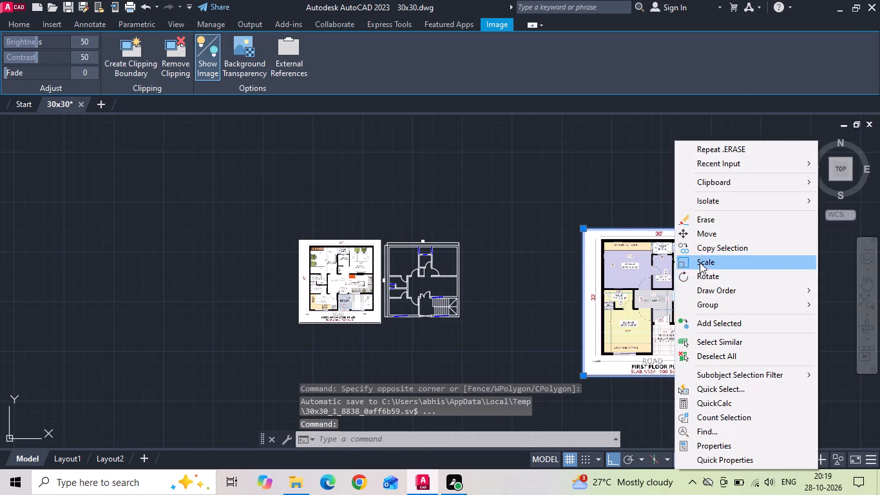
left_click(700, 262)
left_click_drag(585, 228, 588, 241)
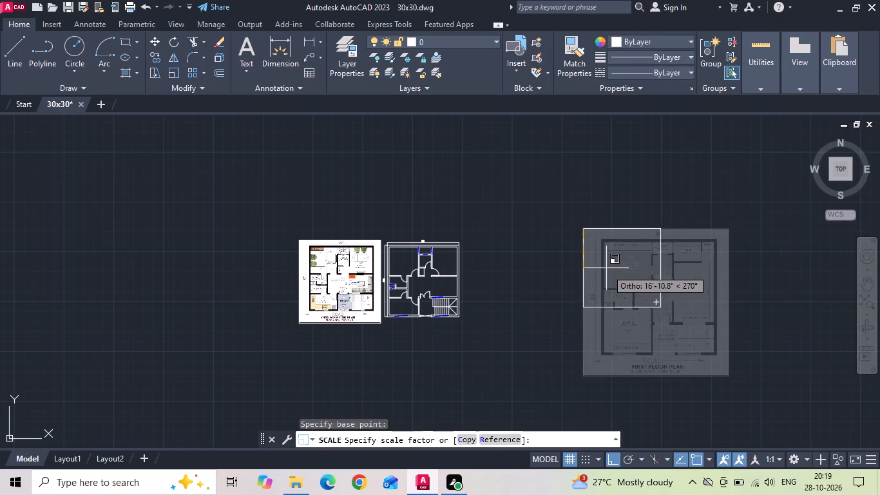
left_click(606, 267)
Move the first floor plan image next to the redrawn ground floor plan, roughly level with it.
left_click_drag(615, 209, 608, 228)
left_click(593, 254)
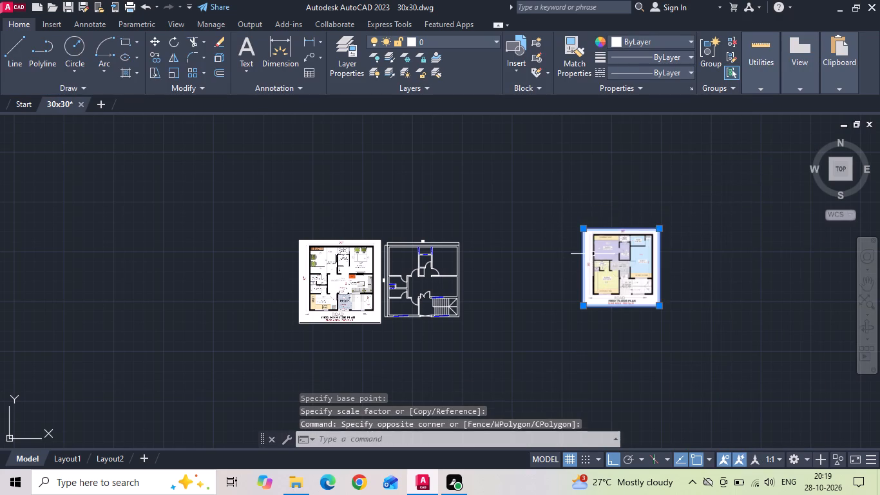
right_click(593, 254)
left_click(627, 238)
left_click(701, 250)
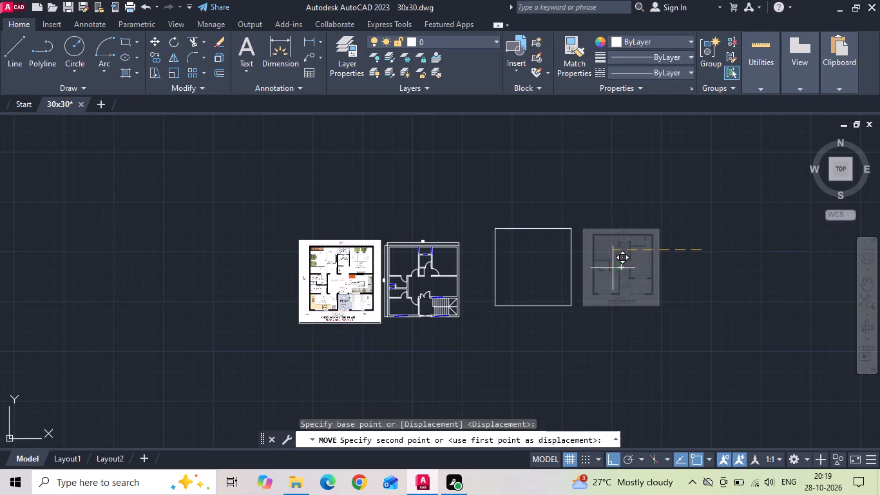
left_click(586, 269)
scroll(501, 274, "up", 2)
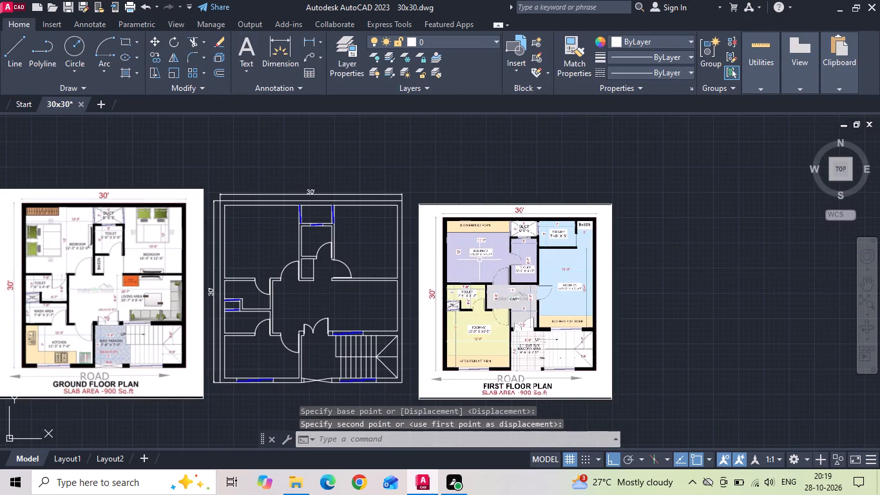
left_click_drag(486, 186, 479, 204)
left_click(461, 228)
right_click(461, 228)
left_click(487, 238)
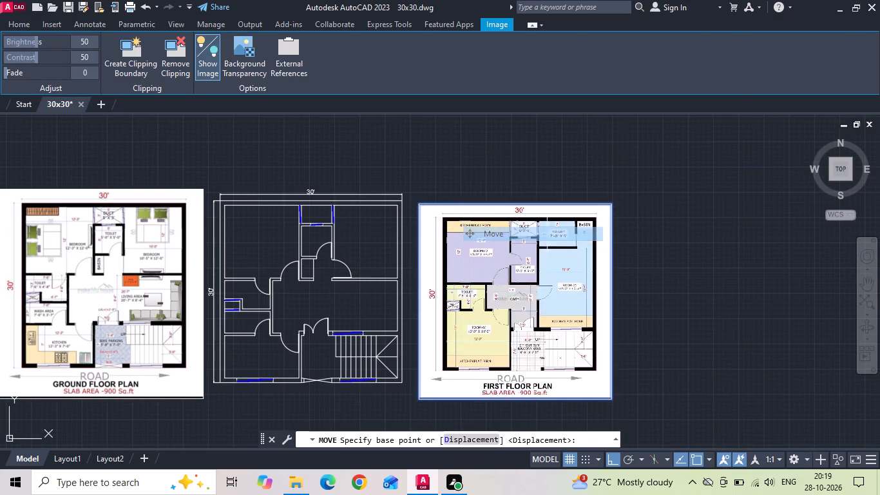
left_click(727, 246)
left_click(727, 237)
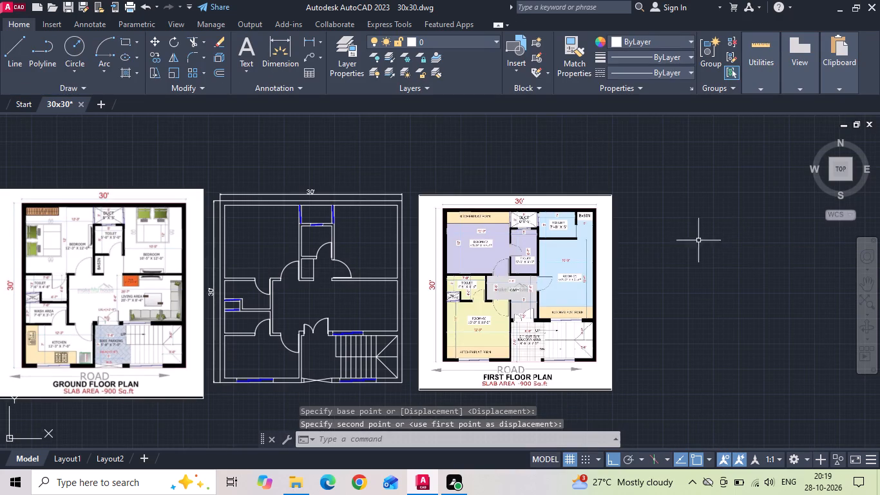
scroll(439, 340, "up", 1)
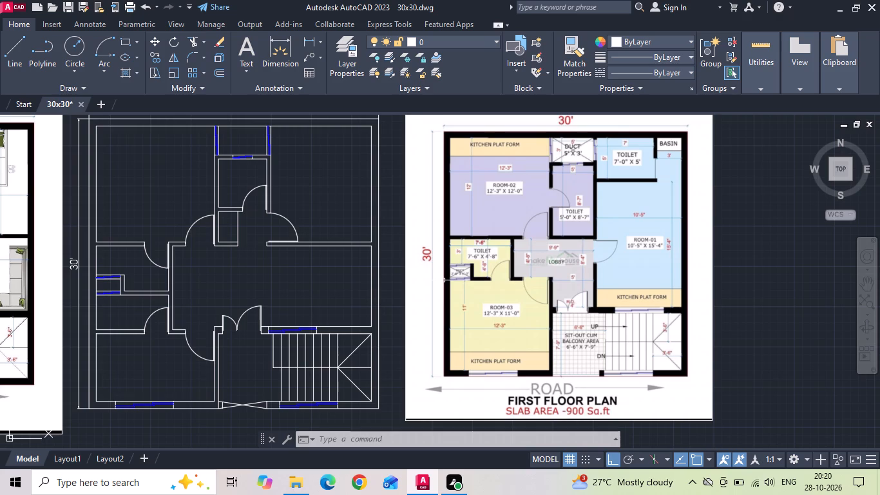
Save the drawing.
key("ctrl+s")
key("ctrl+s")
Copy the whole redrawn ground floor plan with its dimensions horizontally to the far side of the first floor plan image.
scroll(519, 242, "down", 1)
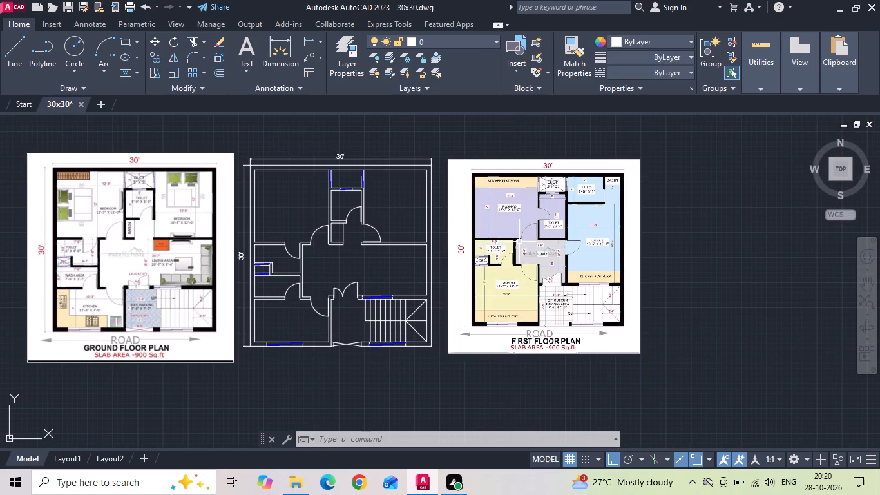
left_click(445, 149)
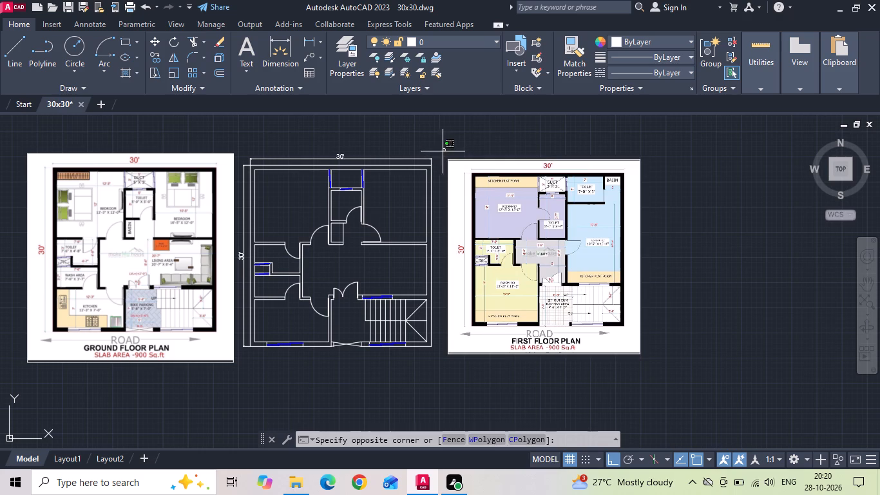
left_click(238, 380)
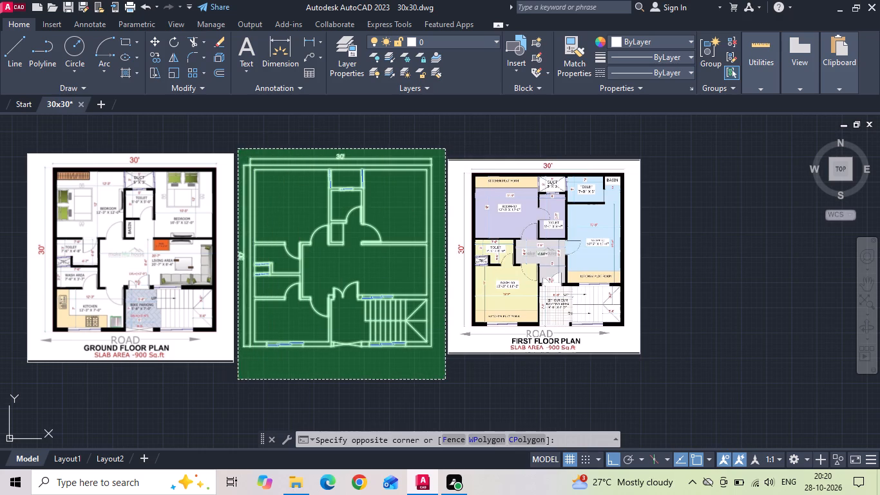
right_click(287, 276)
left_click(299, 267)
left_click_drag(312, 266, 335, 264)
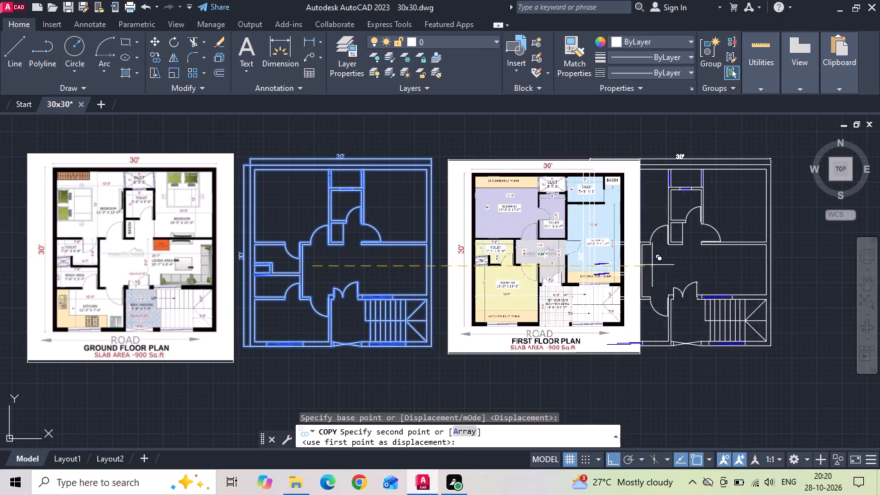
left_click(735, 271)
key("Escape")
middle_click_drag(735, 270, 320, 268)
key("Escape")
Copy the inner line of the copied plan's top wall 5' downward for the Room-01 toilet wall.
scroll(131, 186, "up", 2)
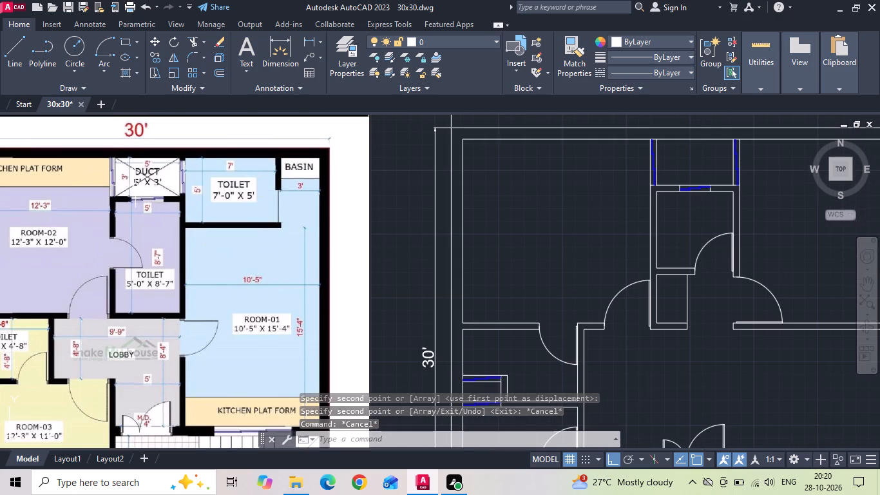
scroll(322, 222, "down", 1)
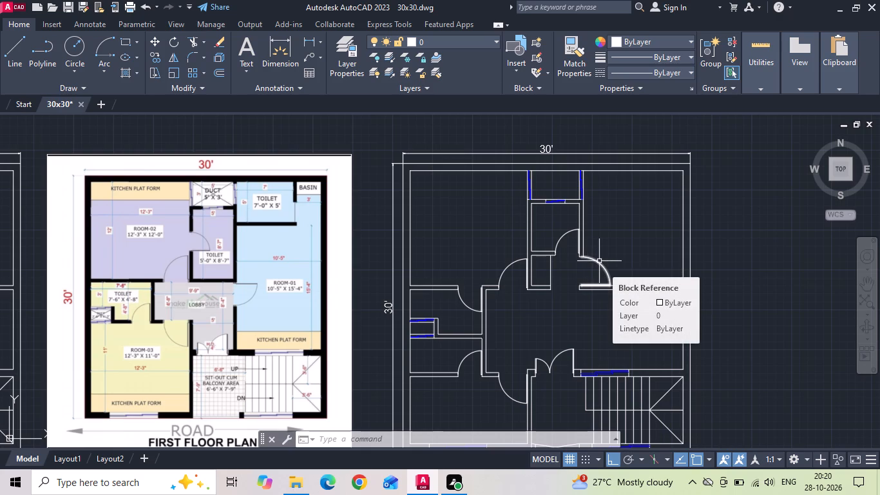
scroll(613, 179, "up", 1)
left_click(613, 166)
right_click(613, 166)
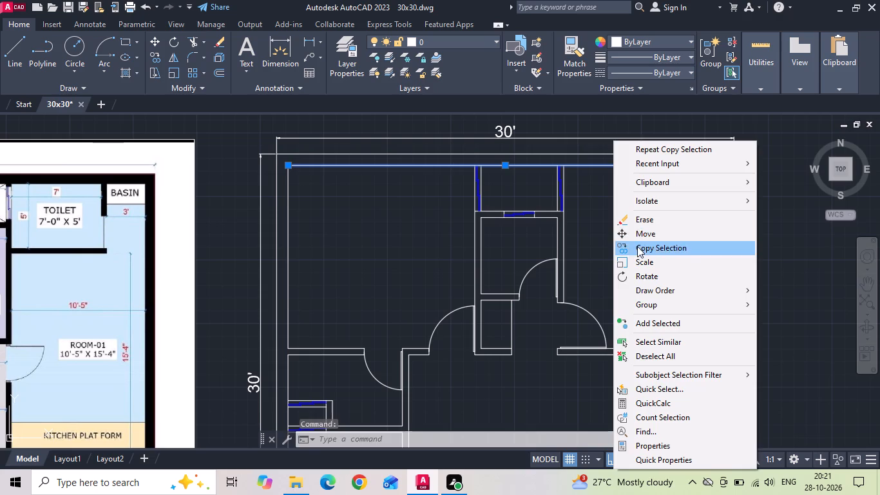
left_click(637, 246)
left_click_drag(638, 257, 639, 275)
key("5")
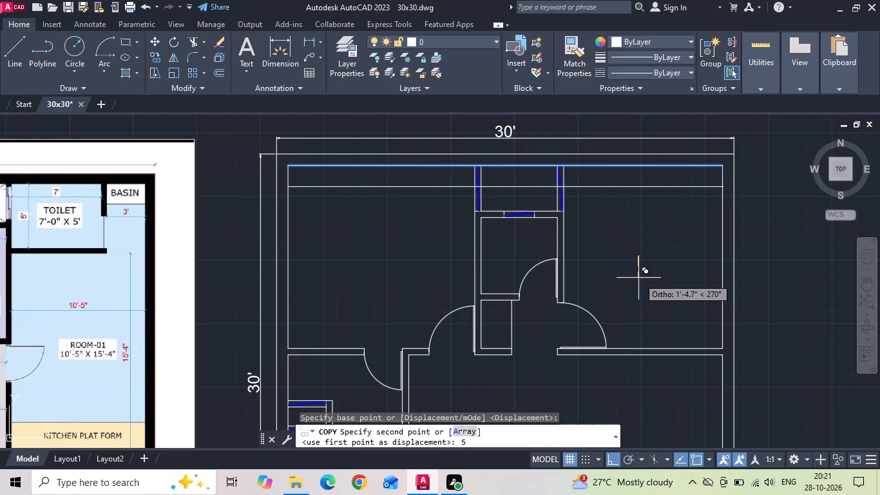
key("apostrophe")
key("Return")
key("Escape")
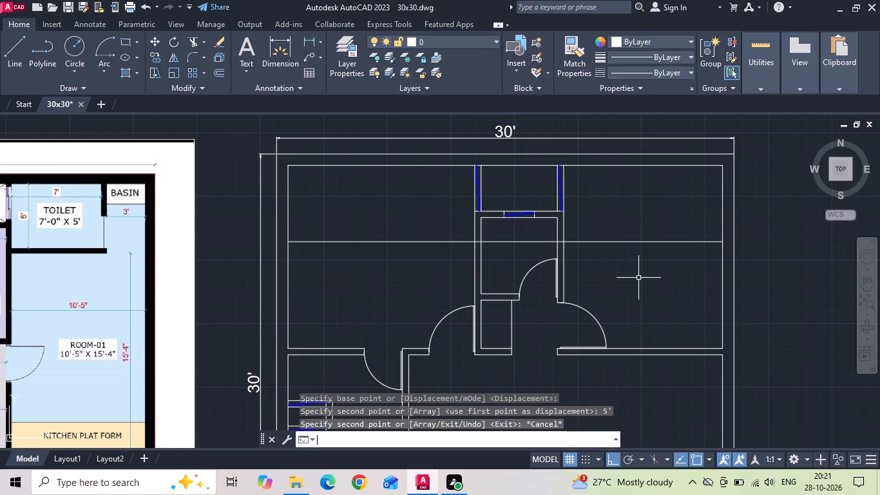
Offset the new horizontal line 5" downward to give the toilet wall its thickness.
type("o 5")
key("space")
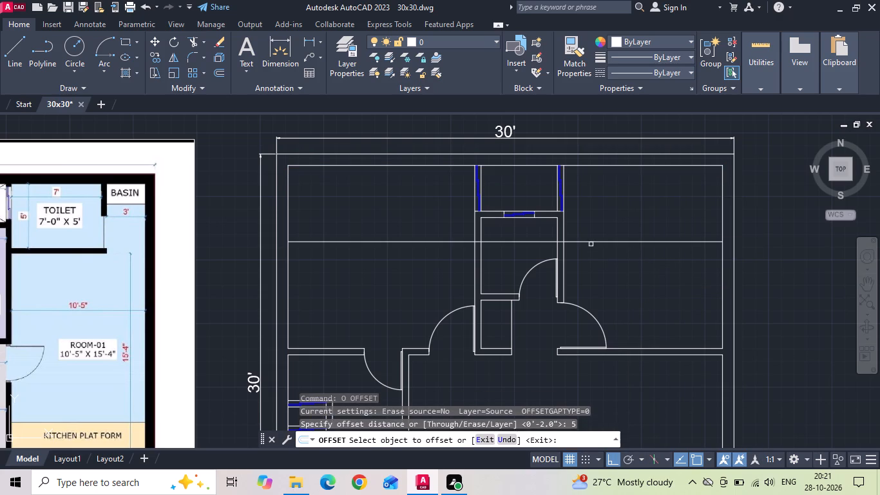
left_click(590, 242)
left_click(590, 255)
key("Escape")
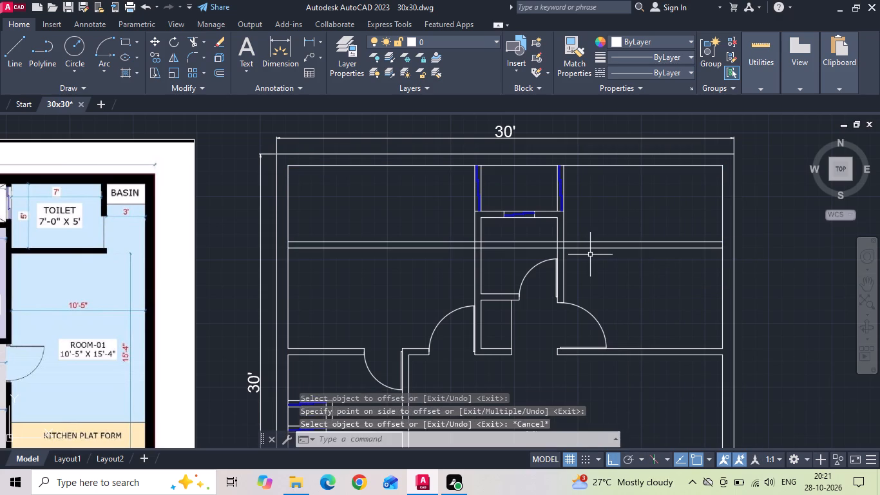
Trim the two new wall lines at the existing toilet's right wall and erase their leftover parts west of it.
type("tr")
key("space")
key("space")
scroll(575, 254, "up", 1)
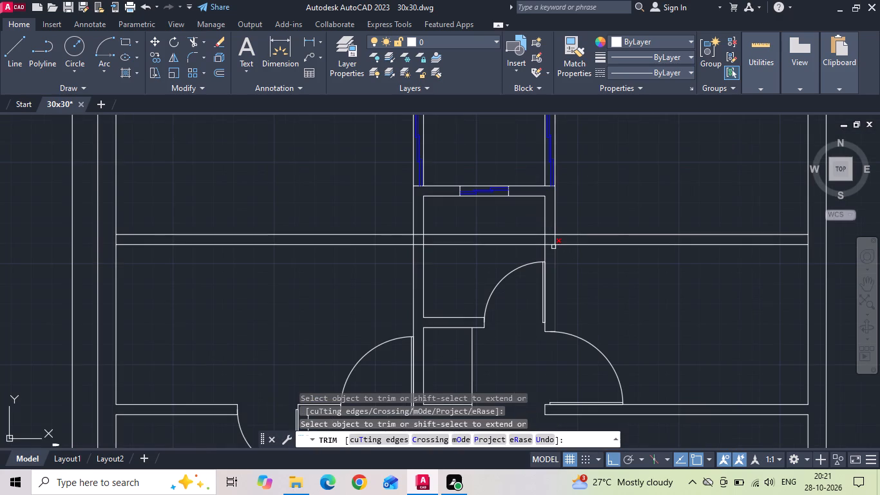
left_click(551, 247)
left_click(551, 222)
key("Escape")
left_click_drag(505, 236, 498, 251)
left_click(498, 251)
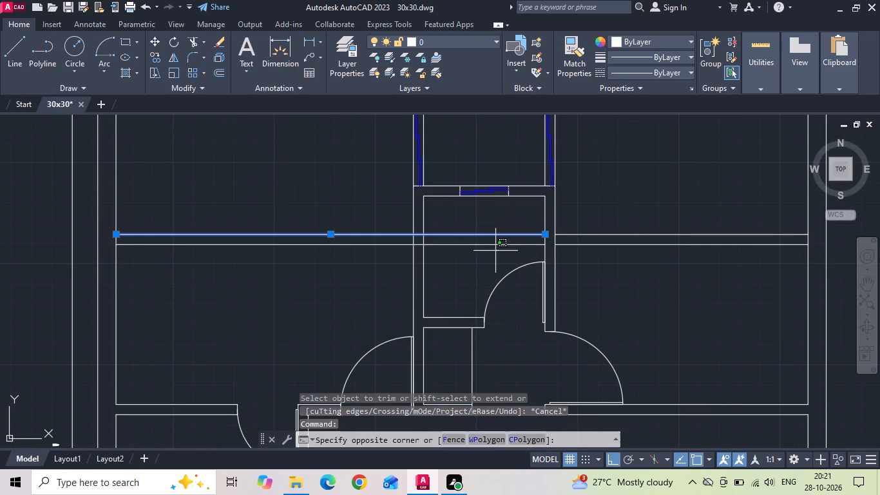
left_click(486, 239)
key("Delete")
Copy the upper-right room's left wall line 7' and 7'5" to the right for the new toilet's side wall.
scroll(484, 258, "down", 1)
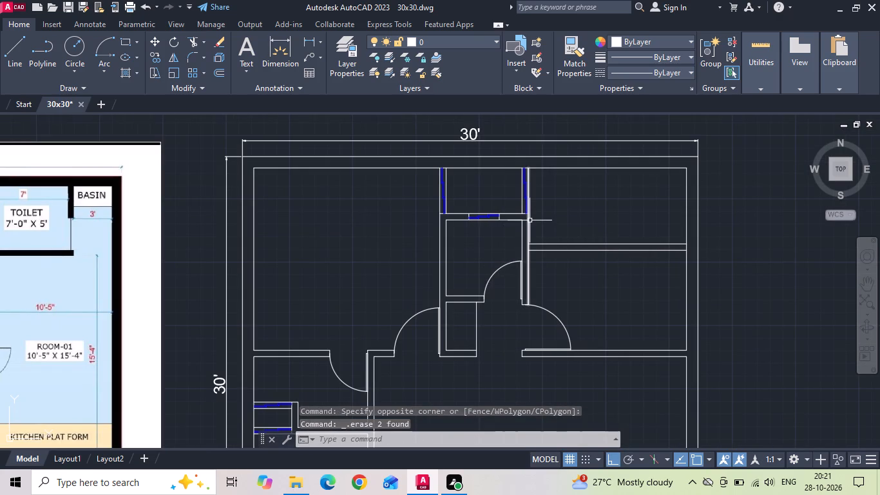
left_click(529, 220)
right_click(544, 212)
left_click(569, 251)
left_click_drag(598, 285, 613, 285)
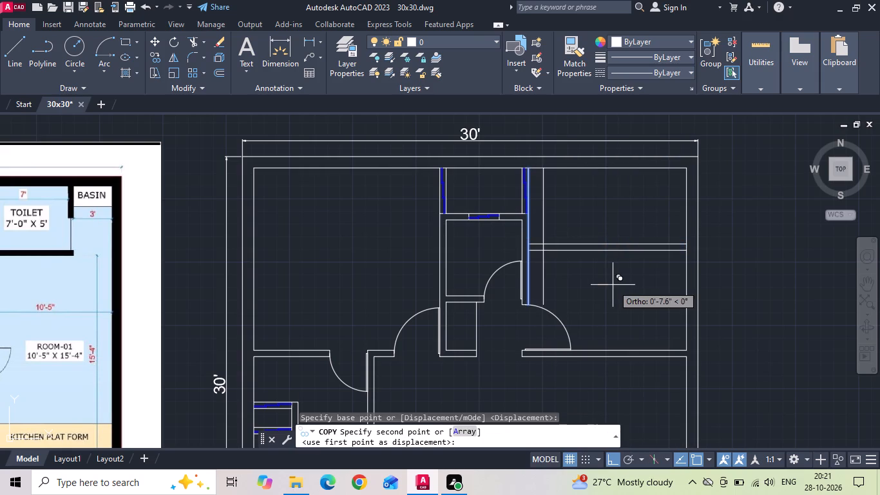
type("7'")
key("Return")
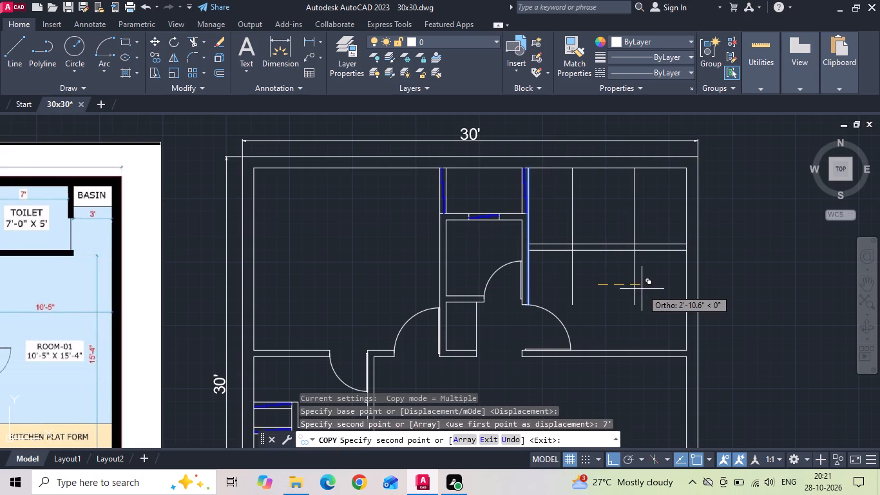
type("7'")
key("5")
key("Return")
key("Escape")
Trim the new toilet walls' overhanging ends and junction lines so the two walls meet in a clean corner.
type("tr")
key("space")
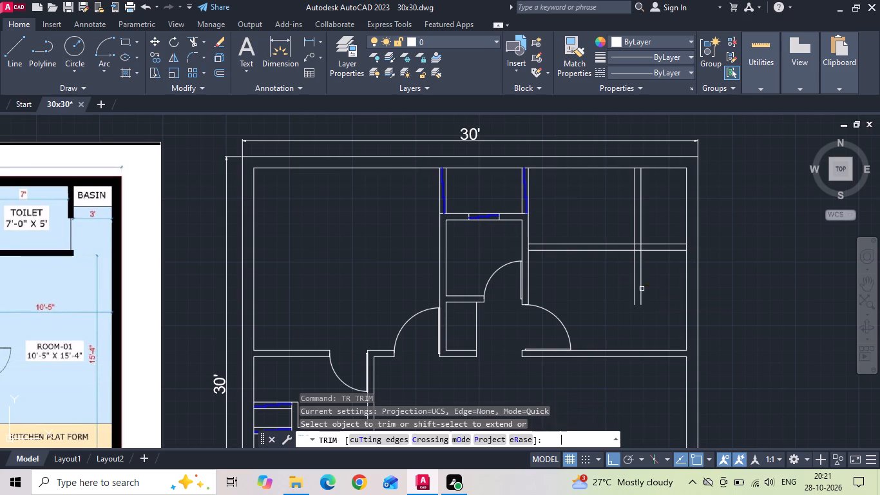
left_click_drag(652, 290, 619, 282)
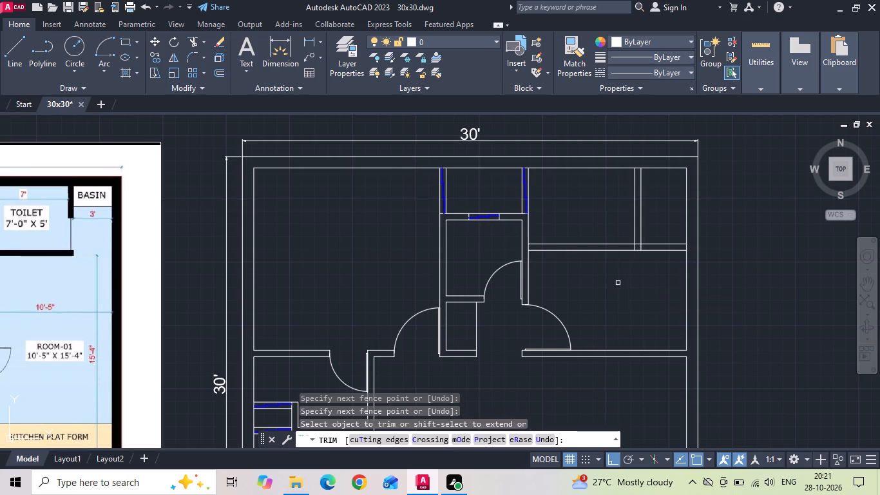
left_click_drag(666, 226, 666, 253)
scroll(648, 229, "up", 2)
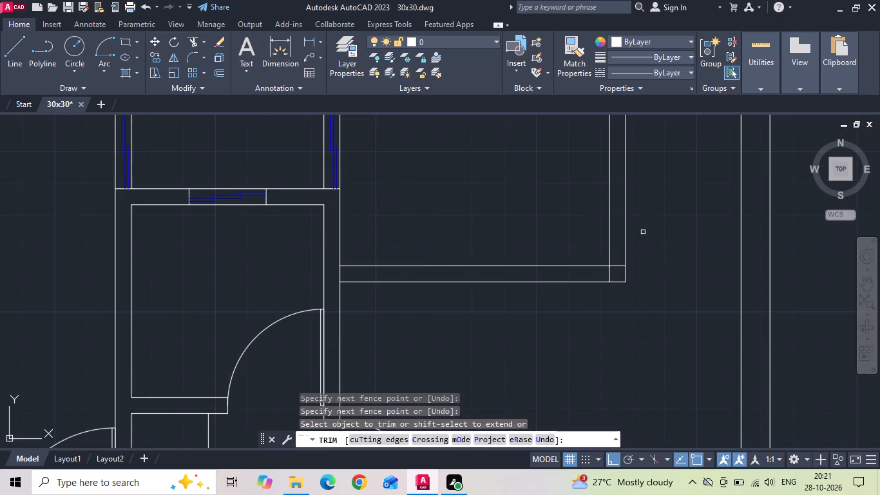
left_click(340, 271)
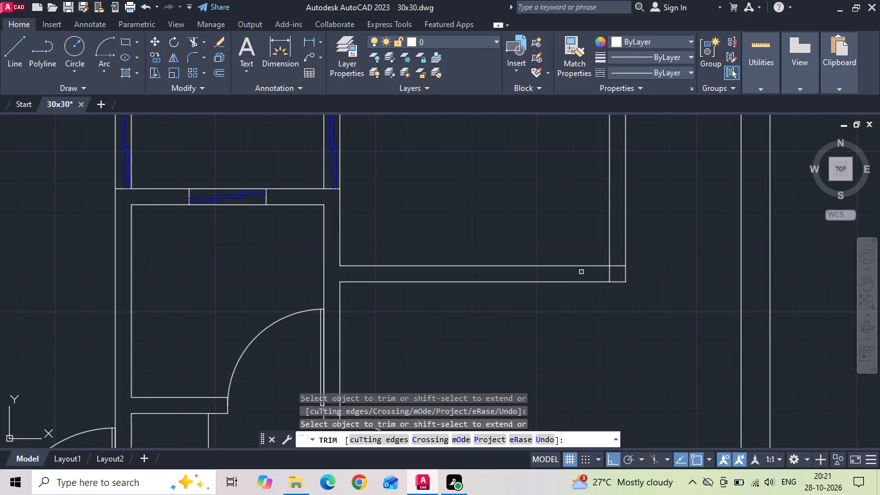
left_click(610, 274)
key("Escape")
Copy the upper line of the new toilet's bottom wall 2'6" upward to mark the door opening.
left_click(577, 273)
left_click(564, 246)
right_click(564, 246)
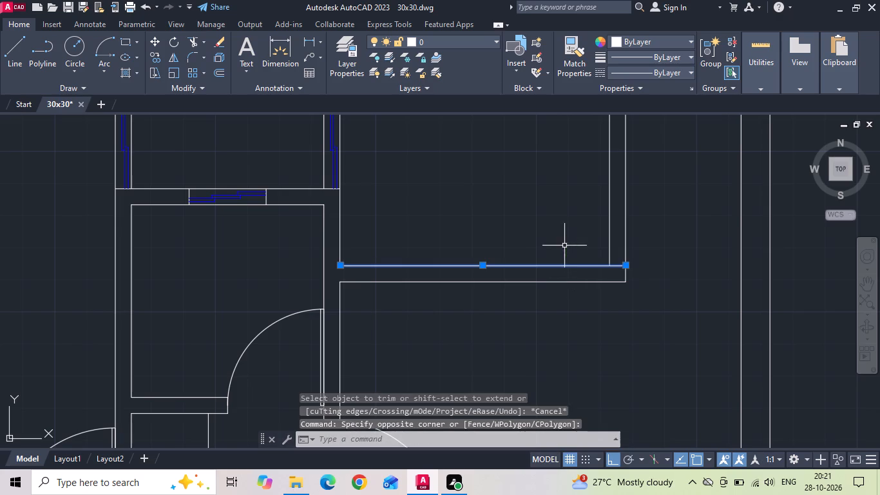
left_click(581, 242)
left_click_drag(550, 332, 550, 325)
type("2'6")
key("space")
key("Escape")
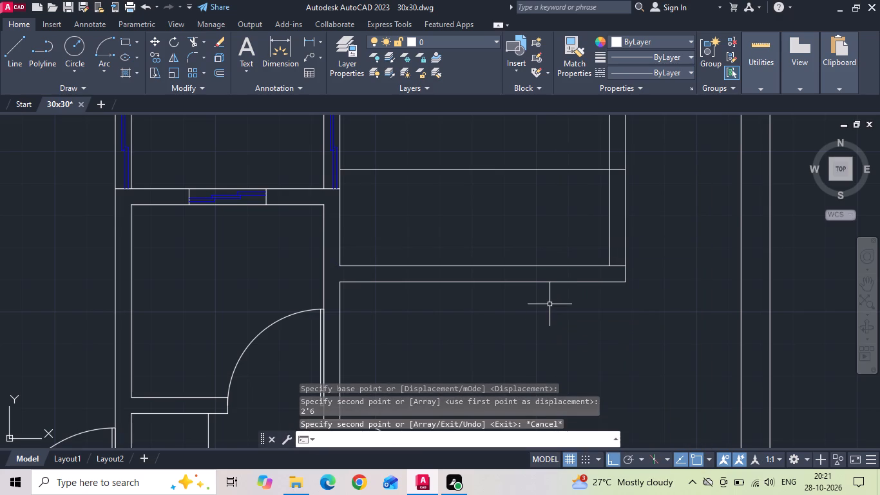
Trim the marker line and the side wall lines below it to open the new toilet's doorway beside the basin area.
key("r")
key("Escape")
type("tr")
key("space")
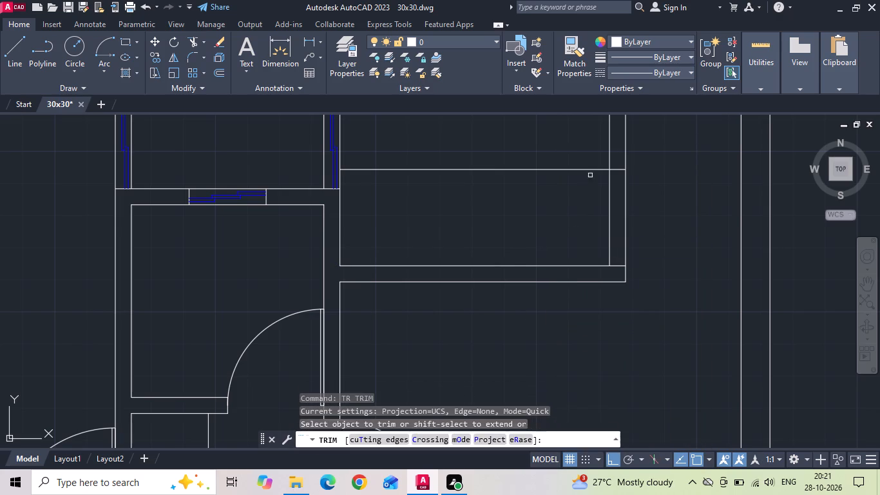
left_click_drag(568, 158, 664, 222)
scroll(613, 286, "down", 1)
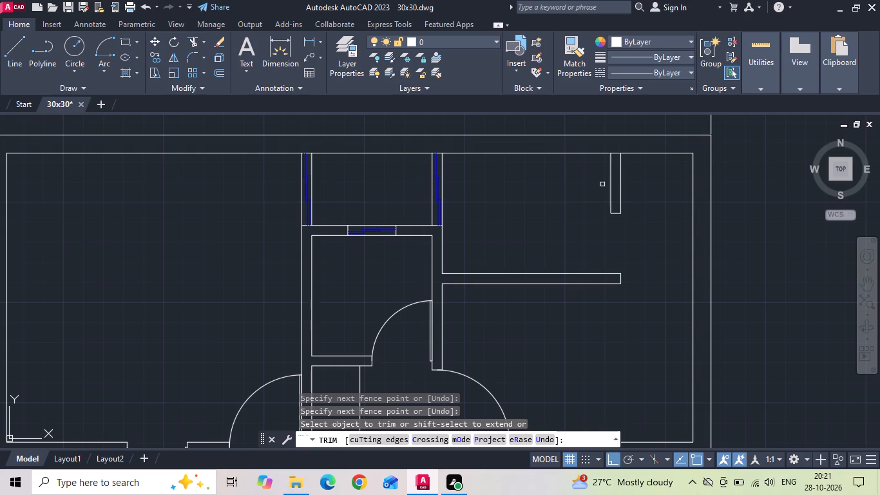
Trim the piece of the outer wall's inner line between the new toilet's two side wall lines.
left_click(614, 151)
scroll(542, 291, "down", 2)
middle_click_drag(531, 320, 552, 273)
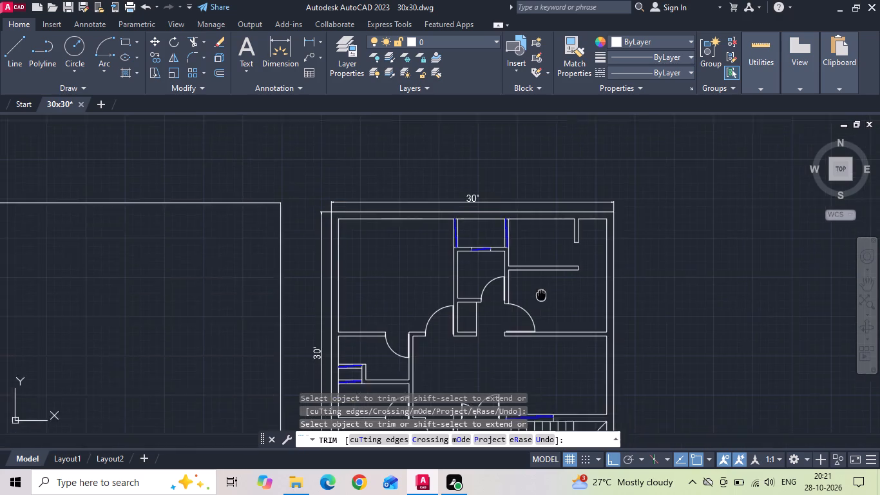
middle_click_drag(552, 273, 572, 235)
key("Escape")
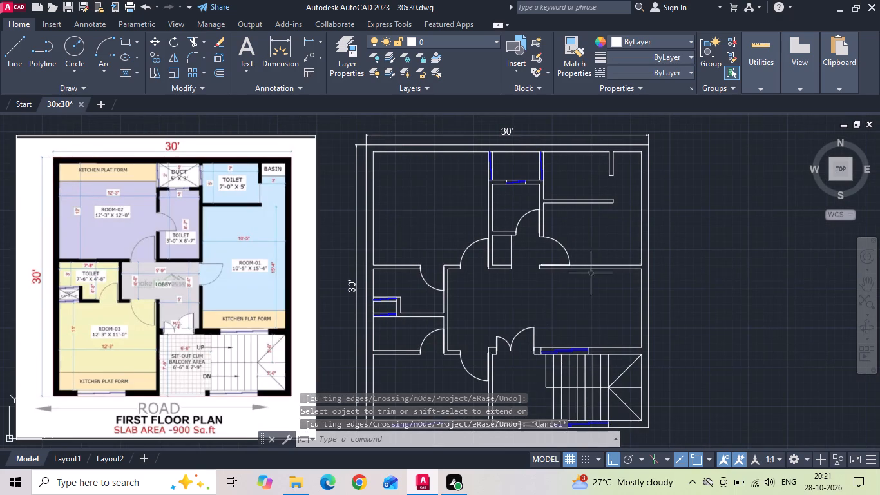
Delete both lines of the horizontal wall below Room-01's door and the lower segment of the east wall's inner line.
scroll(591, 273, "up", 1)
left_click_drag(604, 286, 600, 251)
left_click(593, 207)
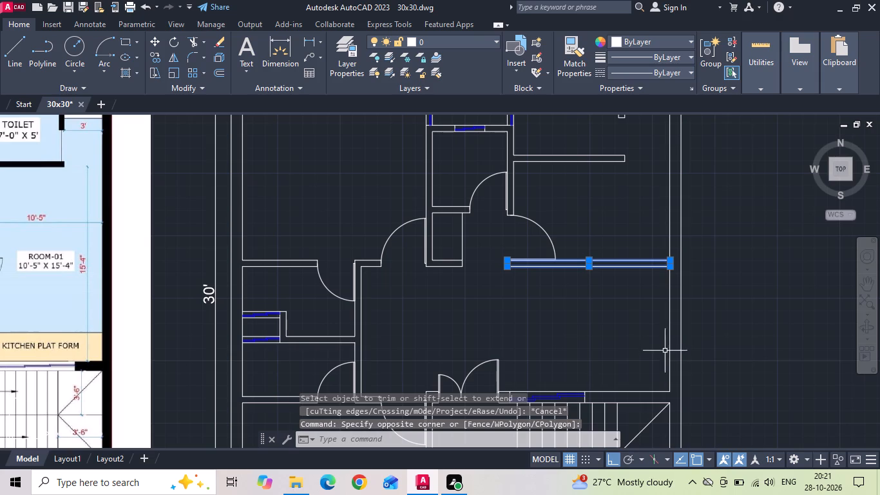
left_click(669, 357)
key("Delete")
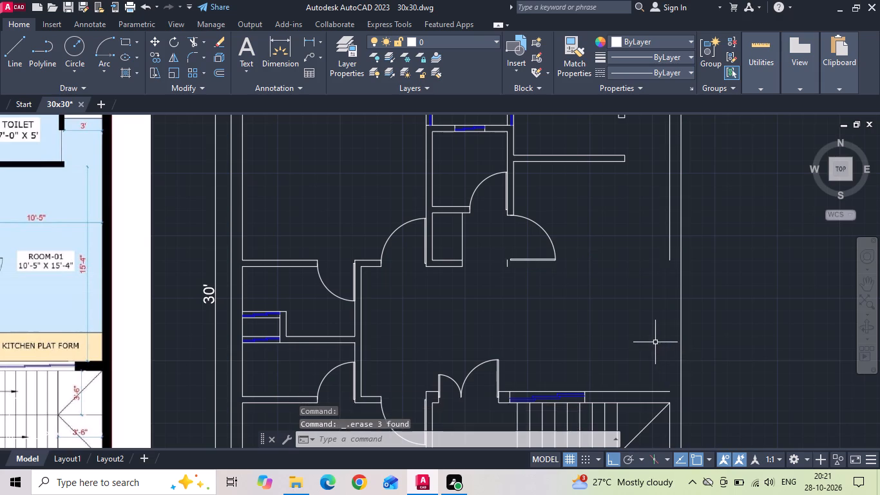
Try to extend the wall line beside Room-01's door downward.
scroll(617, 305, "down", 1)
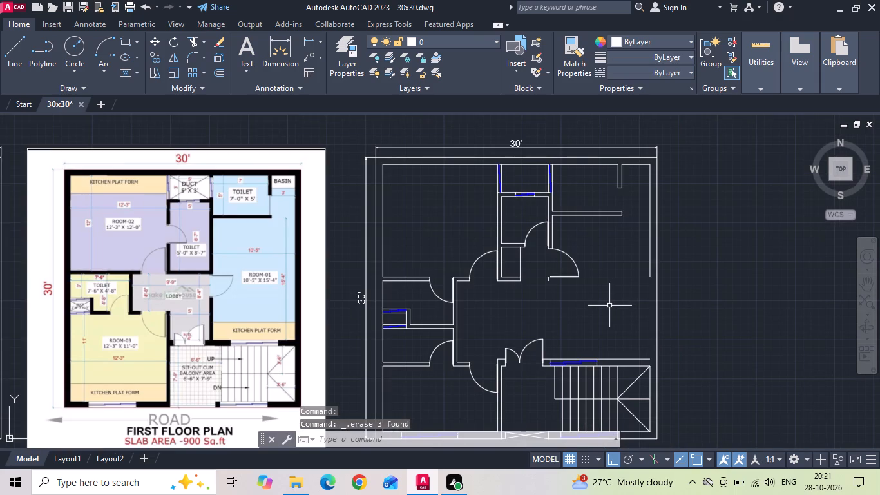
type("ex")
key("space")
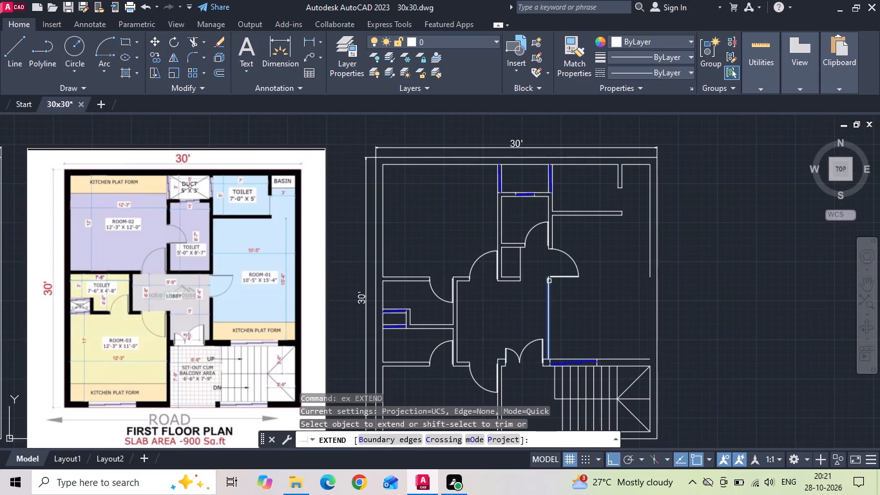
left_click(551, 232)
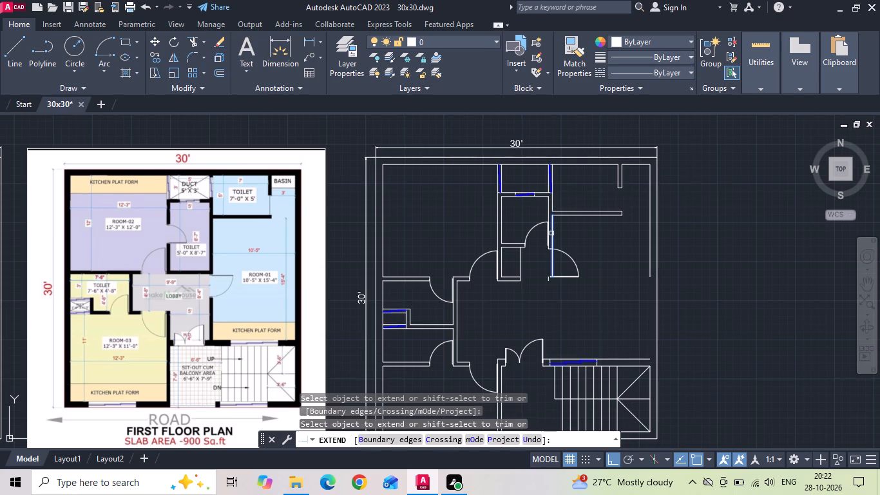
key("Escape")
Draw a line from the jamb below Room-01's door 5" to the right, continuing down to the staircase wall.
scroll(546, 282, "up", 2)
middle_click_drag(537, 284, 514, 247)
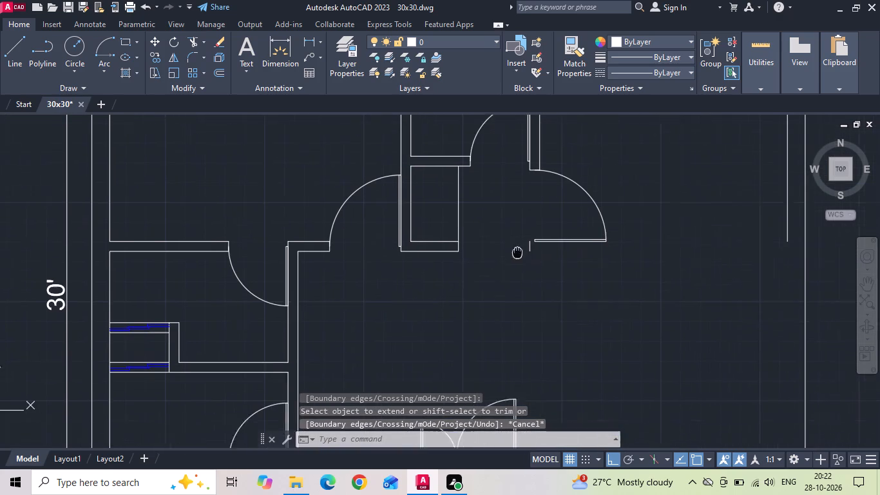
middle_click_drag(514, 247, 513, 244)
key("l")
key("space")
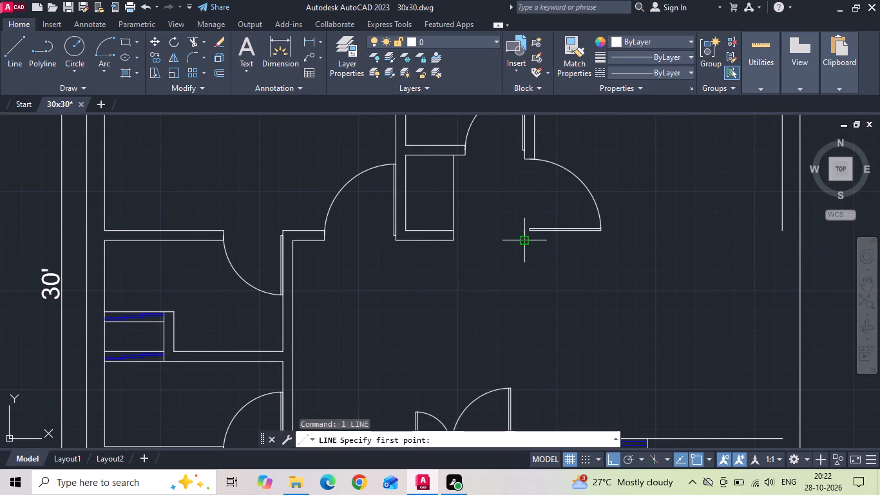
scroll(523, 229, "up", 3)
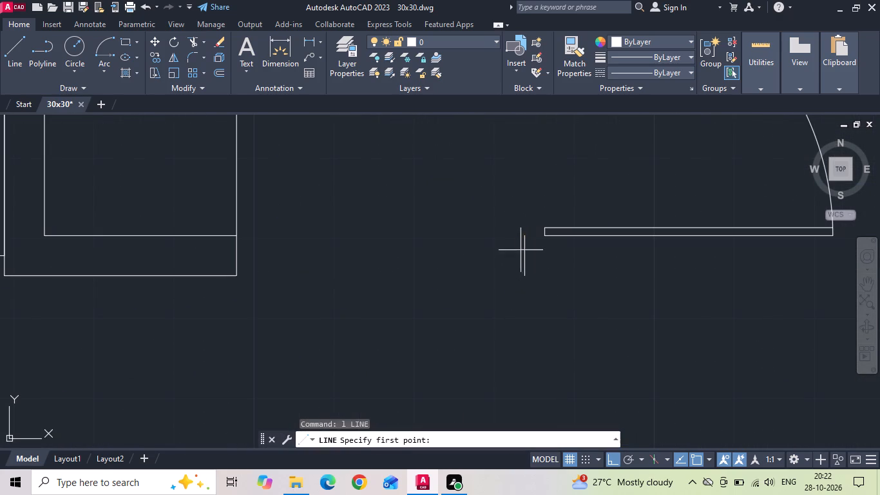
left_click_drag(523, 237, 544, 243)
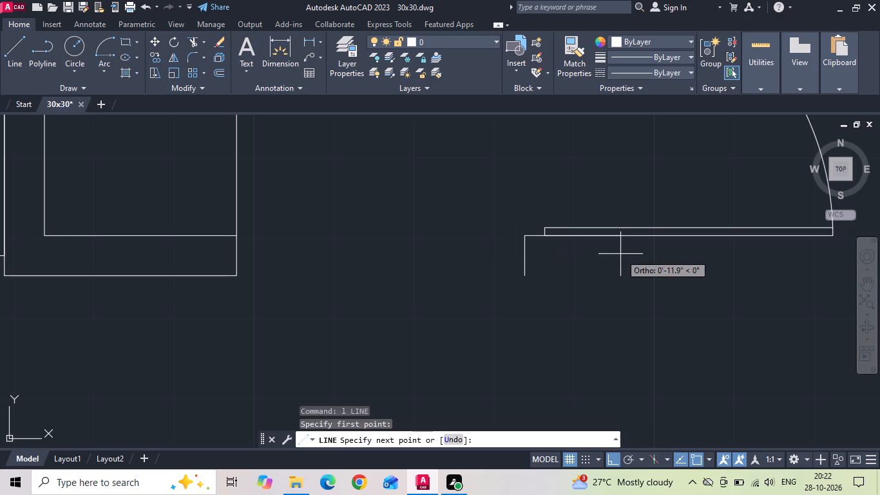
type("5")
key("space")
scroll(599, 244, "down", 1)
middle_click_drag(579, 299, 559, 120)
scroll(559, 113, "down", 1)
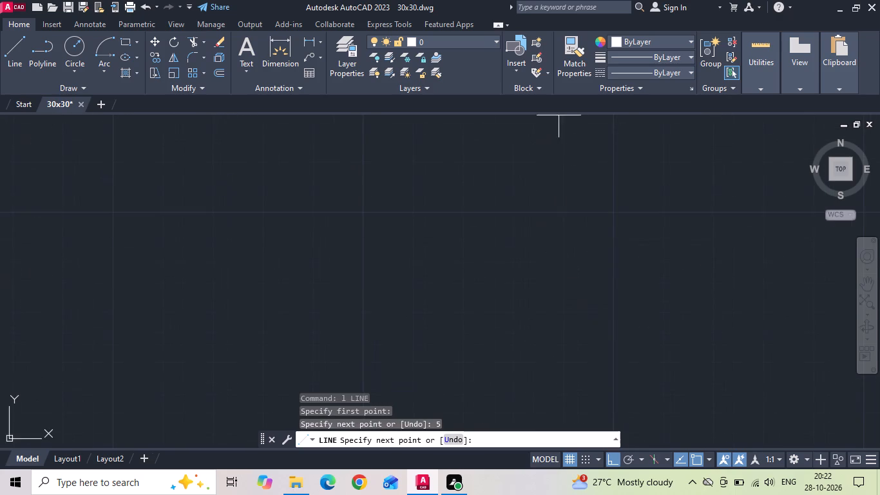
middle_click_drag(575, 286, 563, 225)
scroll(563, 218, "down", 2)
scroll(564, 314, "up", 2)
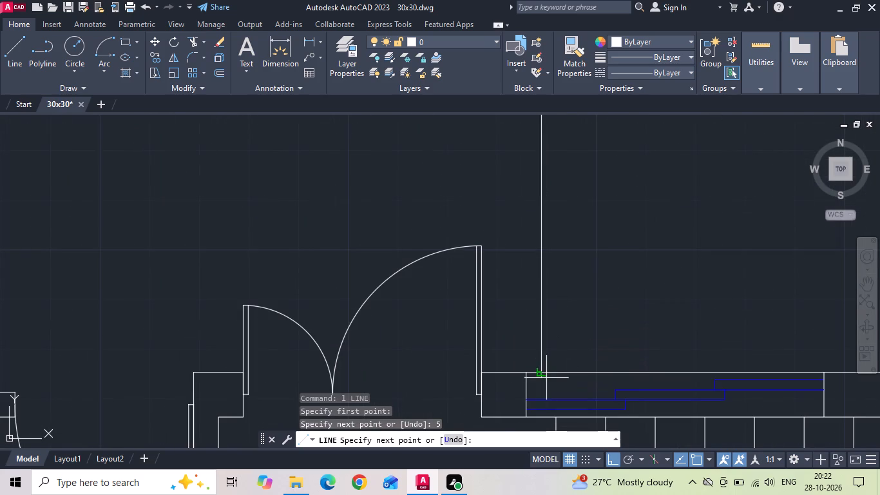
left_click(545, 371)
key("Escape")
Copy the new vertical line 5" to the left to complete the wall between the lobby and Room-01.
left_click_drag(553, 322, 551, 307)
left_click(523, 247)
right_click(523, 247)
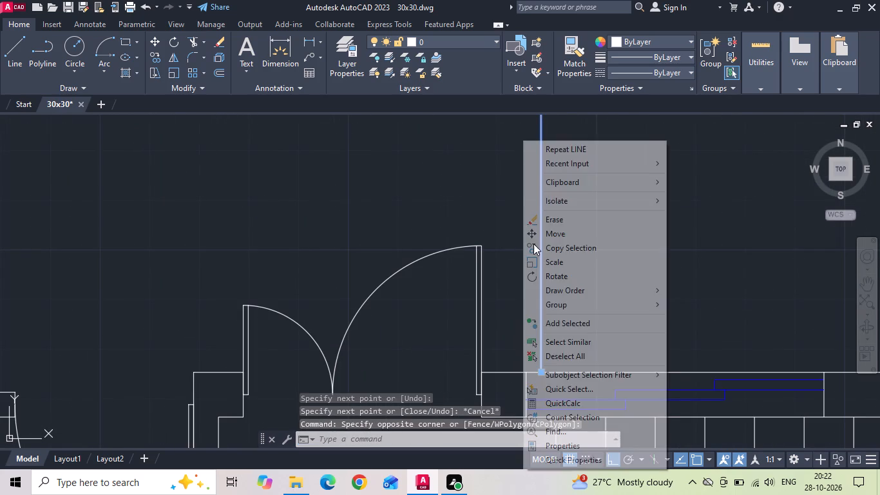
left_click(545, 246)
left_click_drag(653, 258, 638, 257)
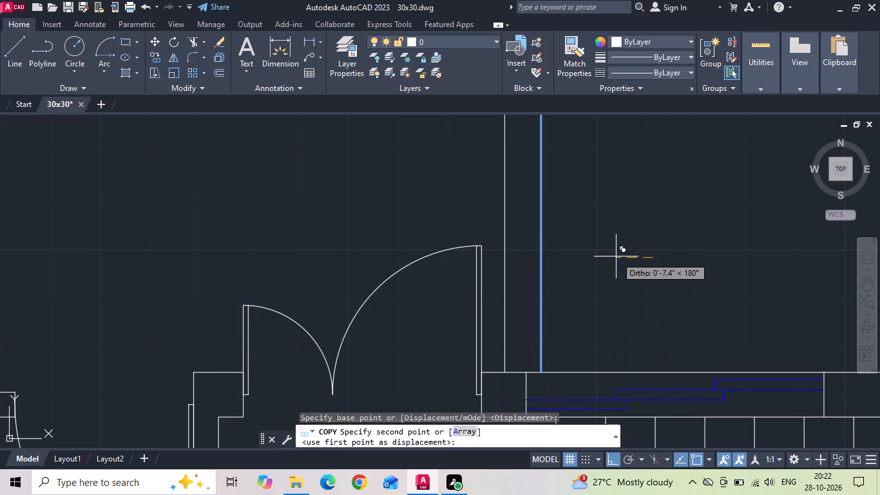
type("5")
key("space")
key("Escape")
Extend the east wall's inner line down to the staircase wall to close Room-01.
scroll(611, 261, "down", 4)
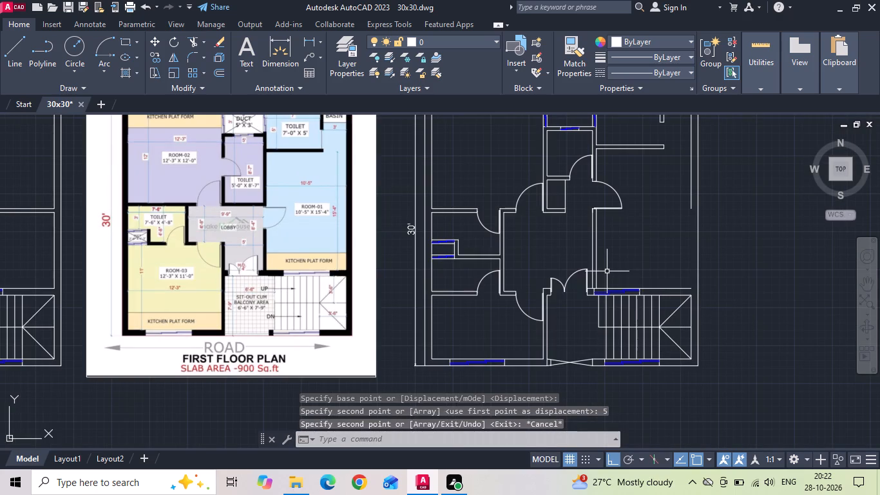
type("ex")
key("space")
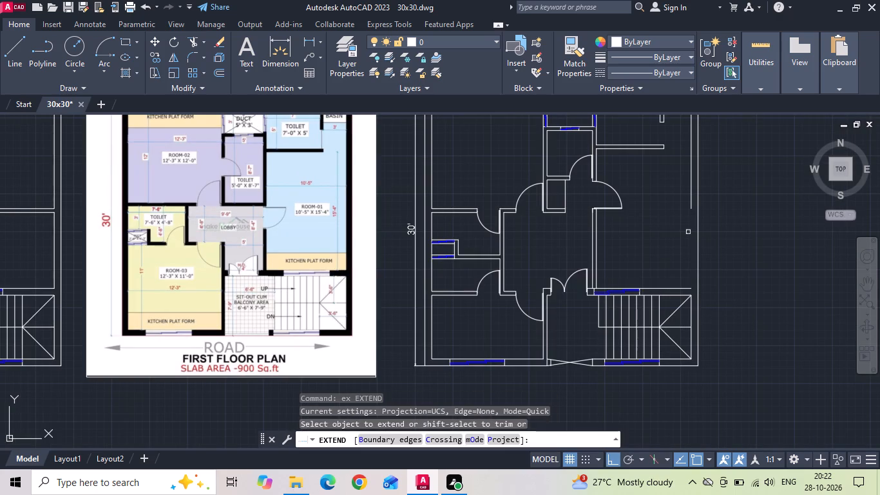
left_click(691, 199)
key("Escape")
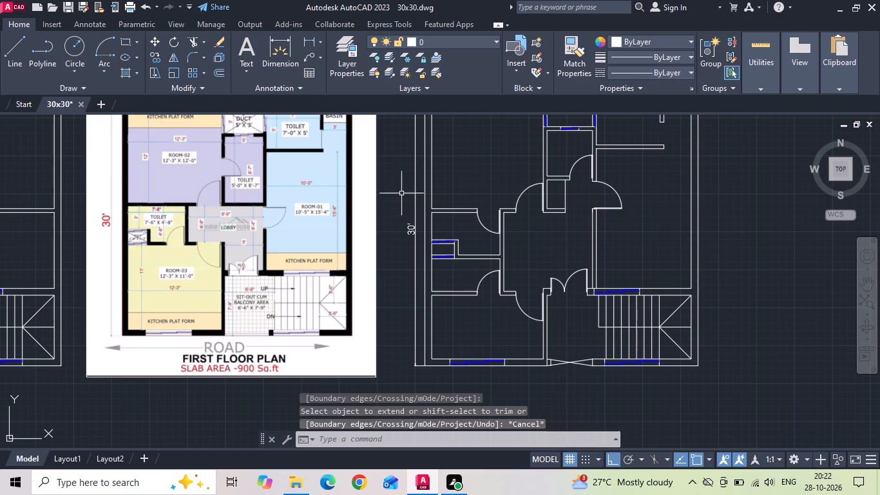
Measure the central toilet's length from the duct wall down to the bottom wall of the small space below it.
middle_click_drag(461, 186, 397, 238)
left_click(302, 37)
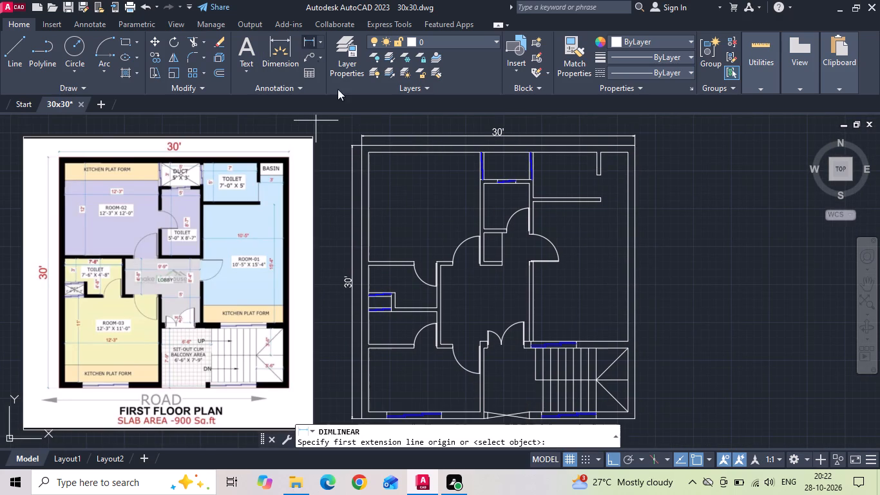
left_click(488, 185)
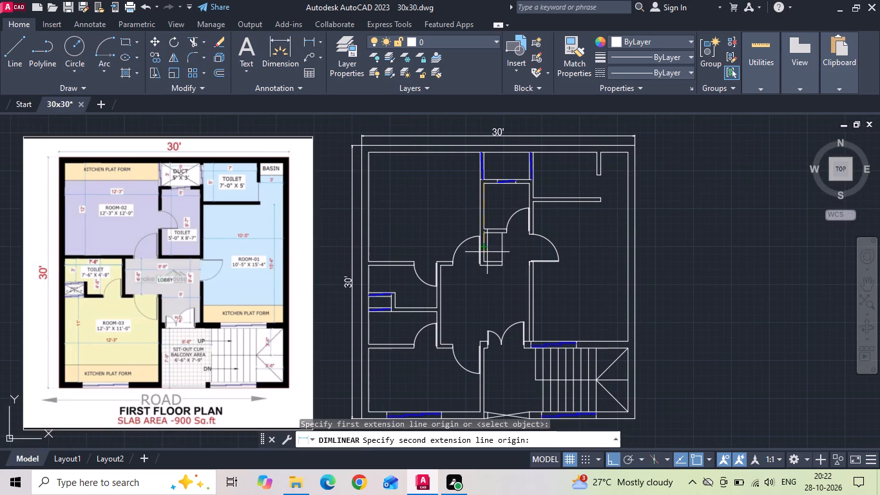
scroll(486, 260, "up", 3)
left_click(481, 266)
scroll(481, 266, "down", 2)
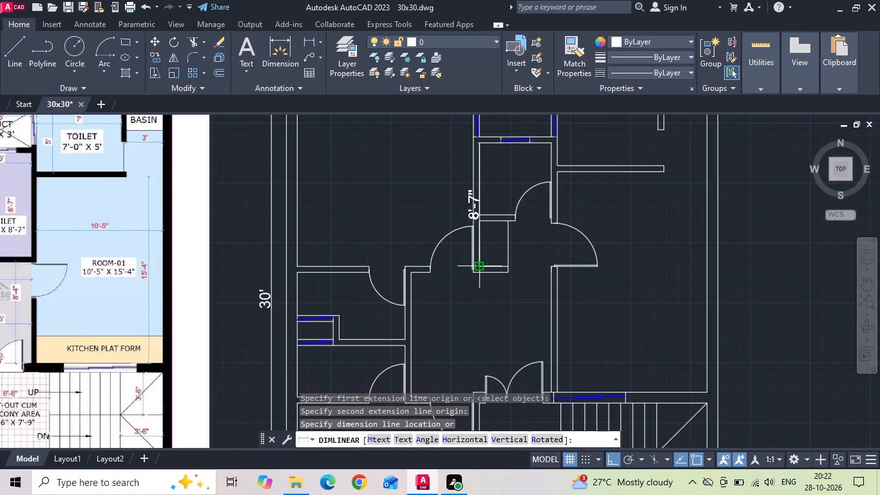
key("Escape")
Select the vertical line closing the east side of the small space below the central toilet.
scroll(502, 245, "up", 1)
left_click(507, 238)
scroll(508, 238, "down", 2)
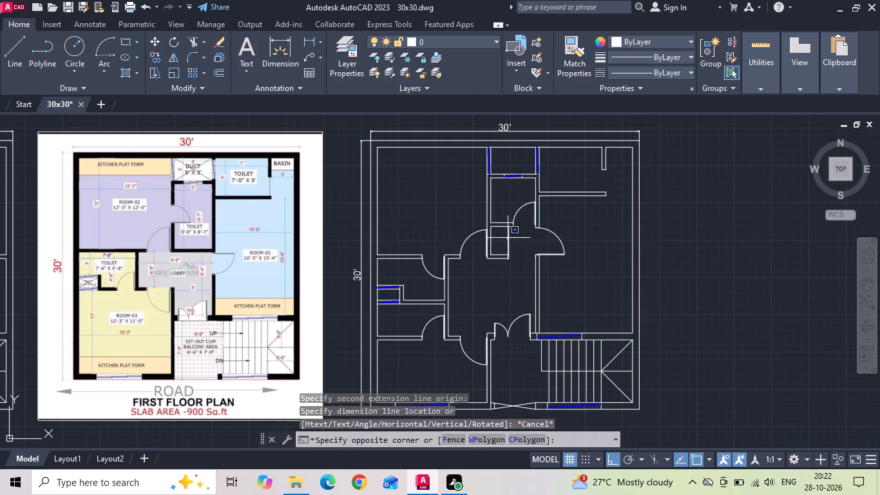
left_click(508, 238)
left_click(512, 239)
left_click(506, 235)
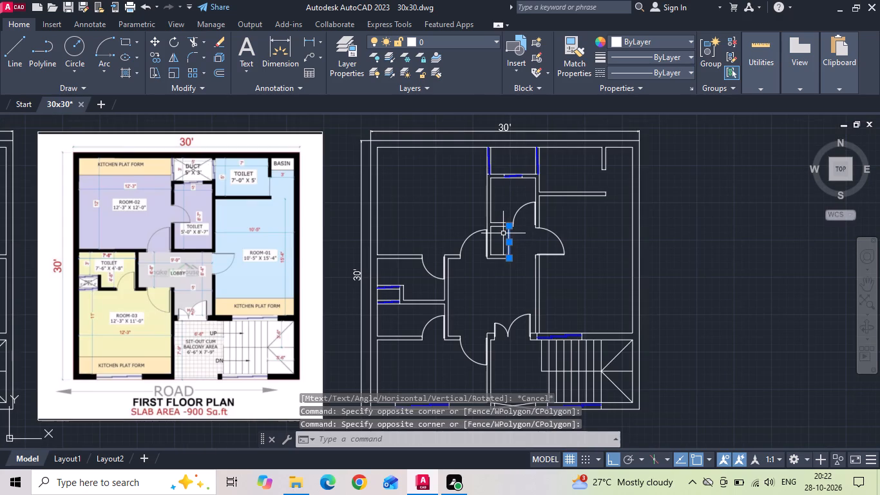
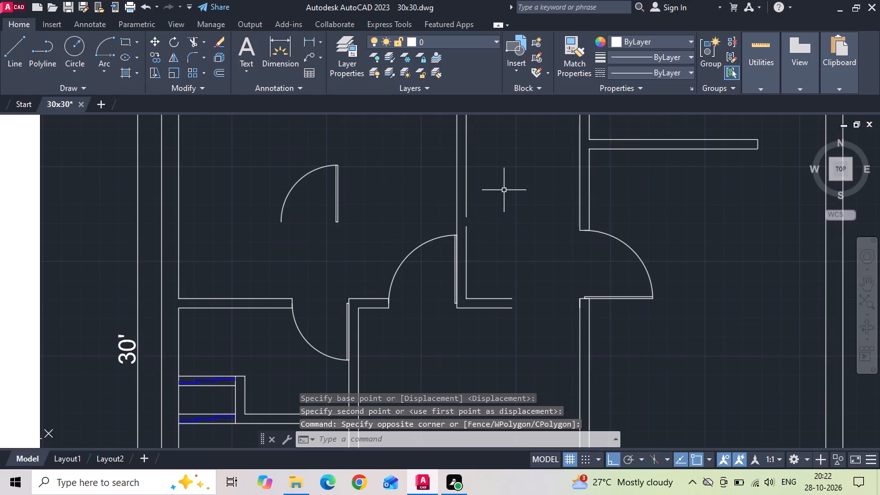
Delete the short inner wall lines at the lower west corner of the central 5'-0" x 8'-7" toilet.
left_click(465, 289)
left_click(477, 298)
key("Delete")
Extend the toilet's west inner wall line down to its bottom wall line, and the bottom line across to the Room-01 wall.
type("ex")
key("space")
left_click(466, 201)
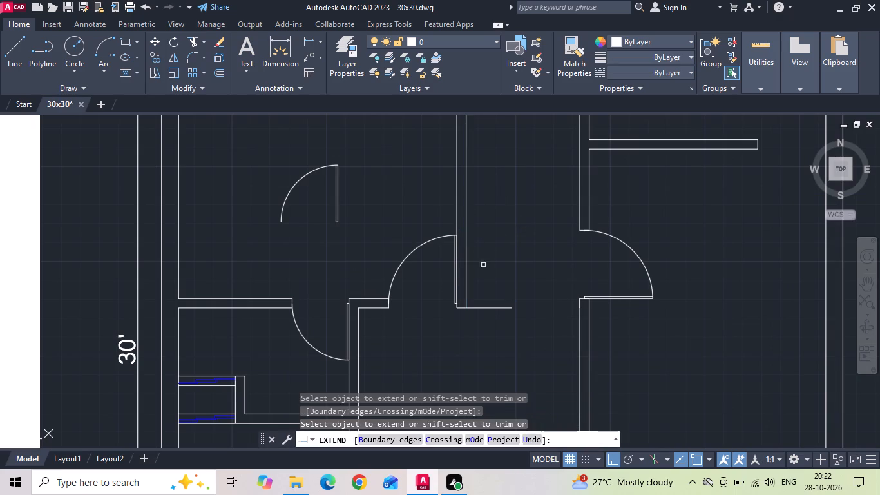
left_click_drag(484, 275, 484, 331)
key("Escape")
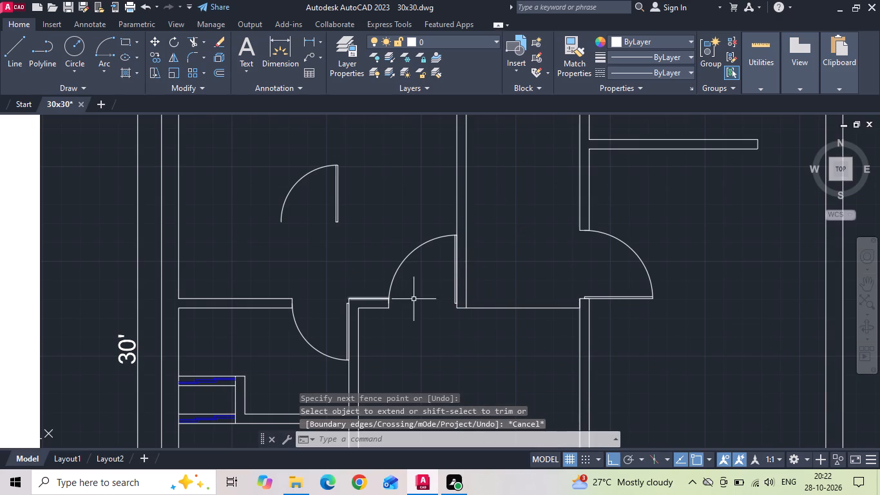
Offset the toilet's bottom wall line 5" upward to form the wall thickness.
key("o")
key("space")
type("5")
key("space")
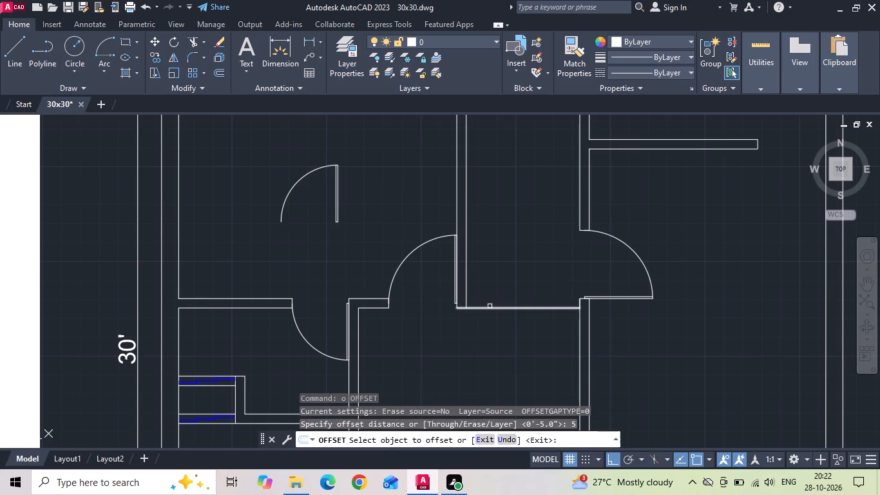
left_click_drag(490, 307, 491, 300)
left_click(494, 282)
key("Escape")
Move the Room-01 door straight down by about 5', away from its existing opening.
left_click(636, 245)
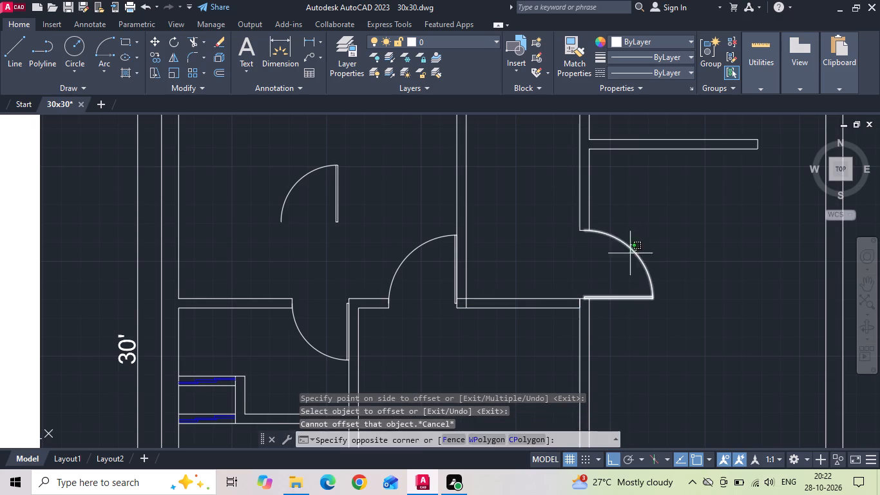
left_click(627, 256)
right_click(627, 257)
left_click(656, 231)
left_click_drag(674, 278, 680, 353)
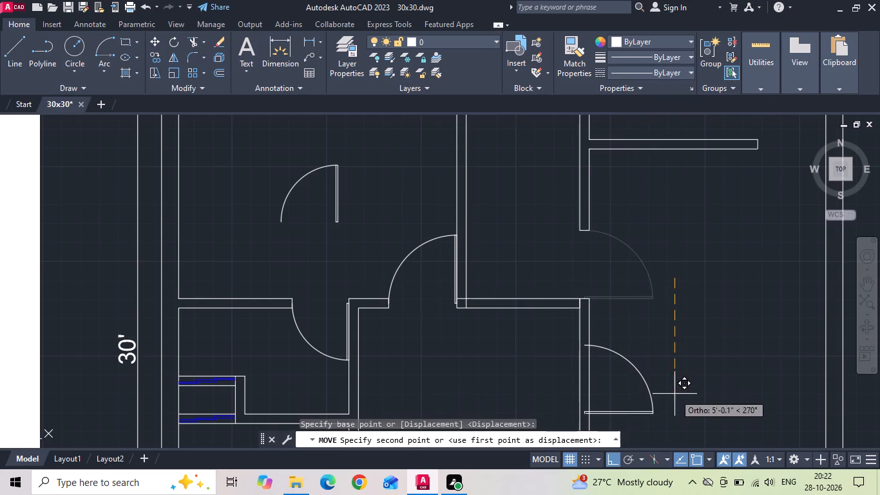
left_click(674, 393)
Delete the Room-01 side wall line above the old door opening and extend both wall faces across the opening.
left_click_drag(620, 215, 608, 208)
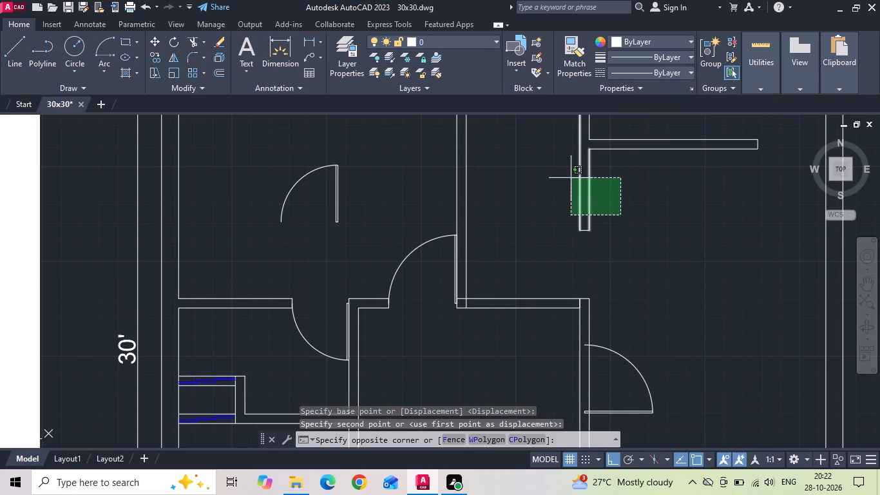
left_click(587, 166)
key("Delete")
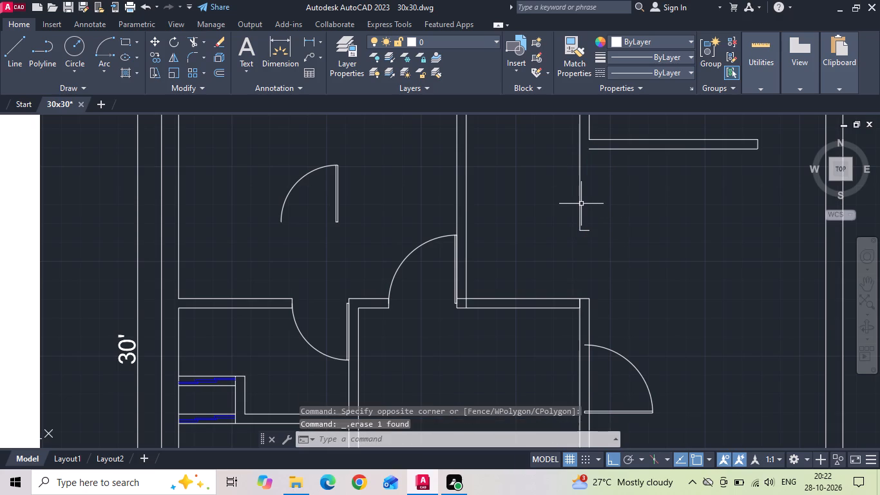
type("ex")
key("space")
left_click(590, 319)
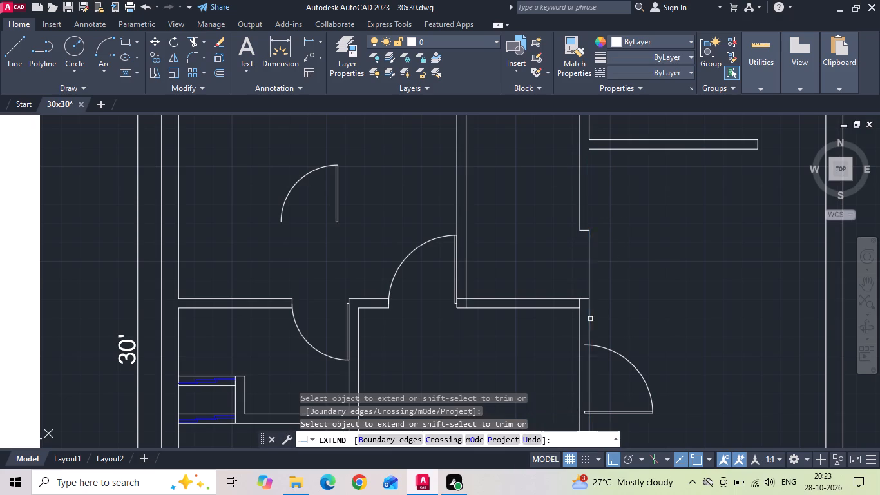
left_click(590, 270)
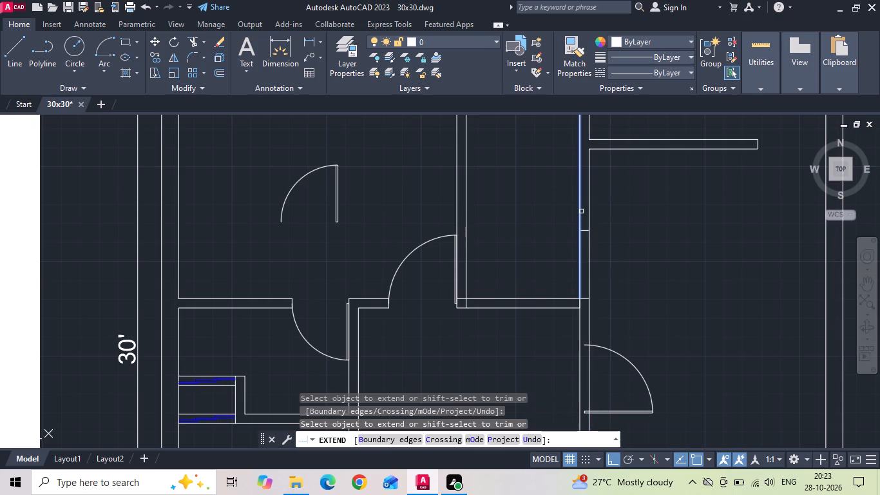
left_click(581, 211)
key("Escape")
Delete the upper jamb line left inside the closed Room-01 wall.
left_click_drag(569, 217, 614, 242)
left_click(619, 244)
key("Delete")
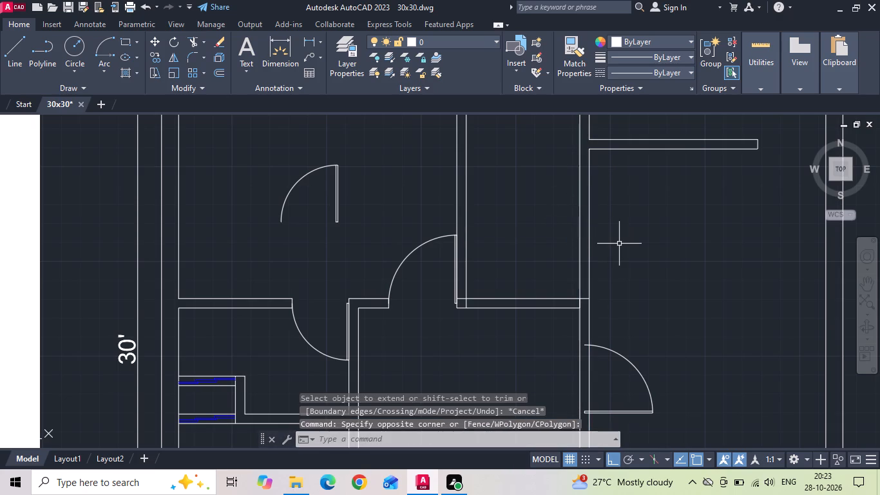
Trim the overlapping wall lines at both lower corners of the central toilet.
type("tr")
key("space")
key("space")
scroll(588, 292, "up", 2)
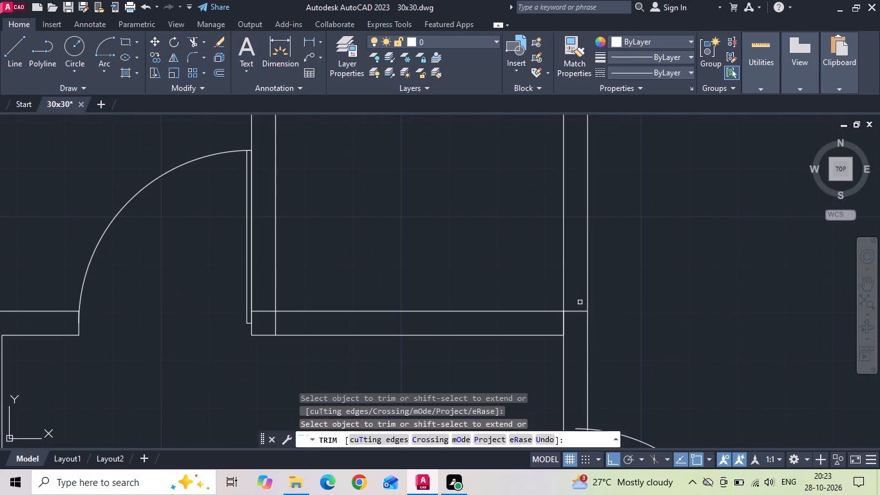
left_click_drag(578, 307, 562, 323)
left_click(560, 324)
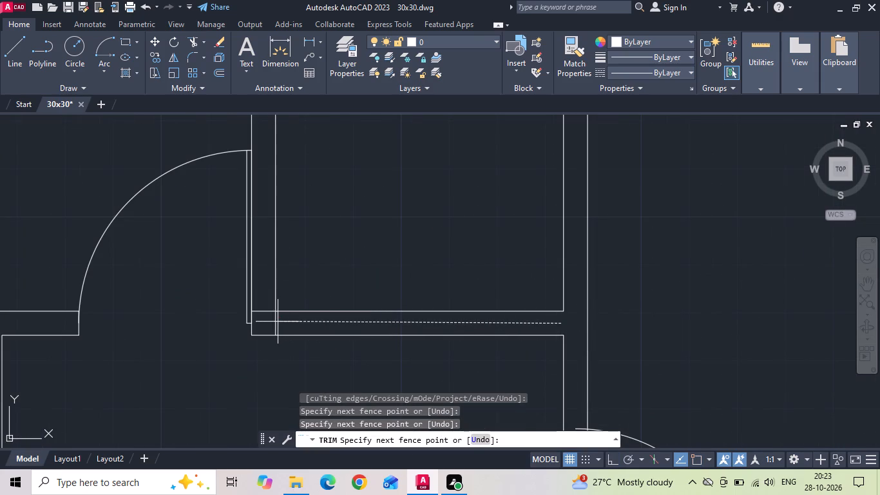
left_click(270, 326)
left_click(265, 311)
scroll(378, 220, "down", 3)
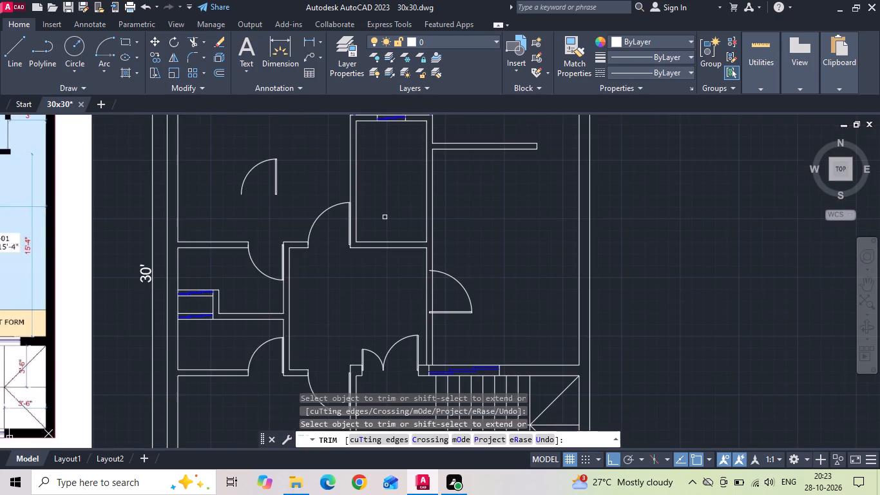
scroll(385, 217, "down", 1)
middle_click_drag(385, 215, 588, 210)
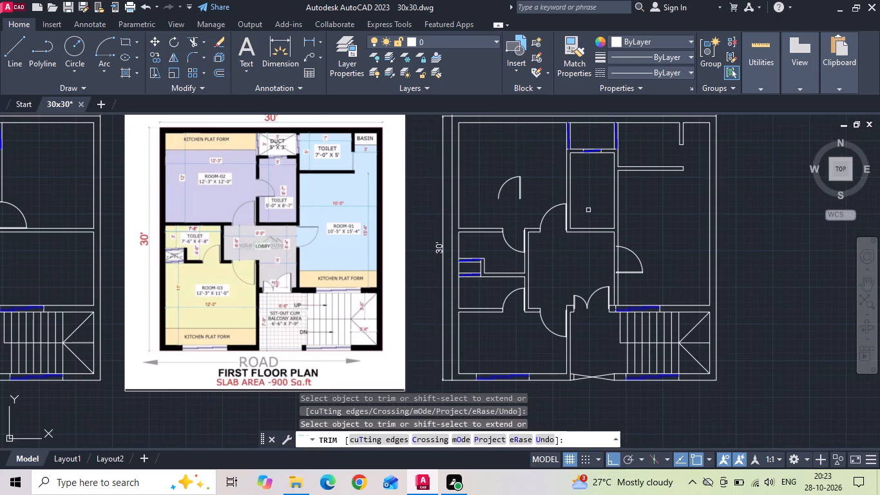
key("Escape")
Extend the toilet's bottom outer wall line east to the Room-01 face of the wall.
scroll(629, 242, "up", 2)
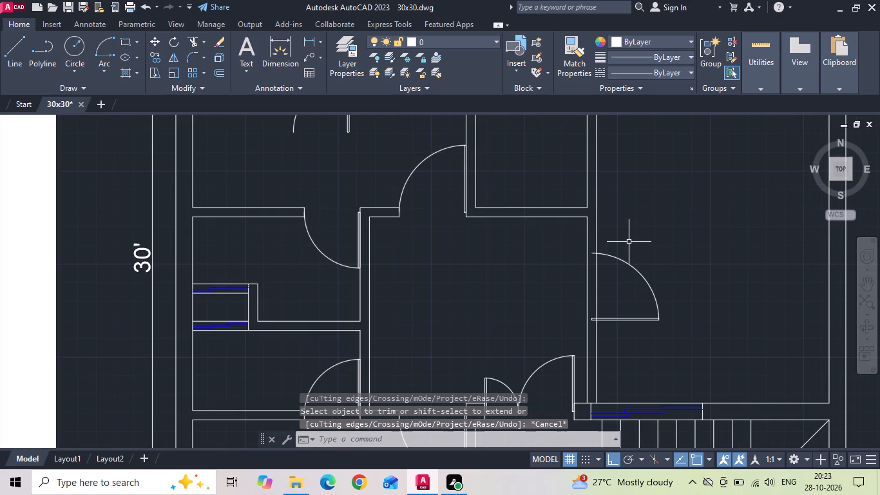
type("ex")
key("space")
left_click(579, 218)
key("Escape")
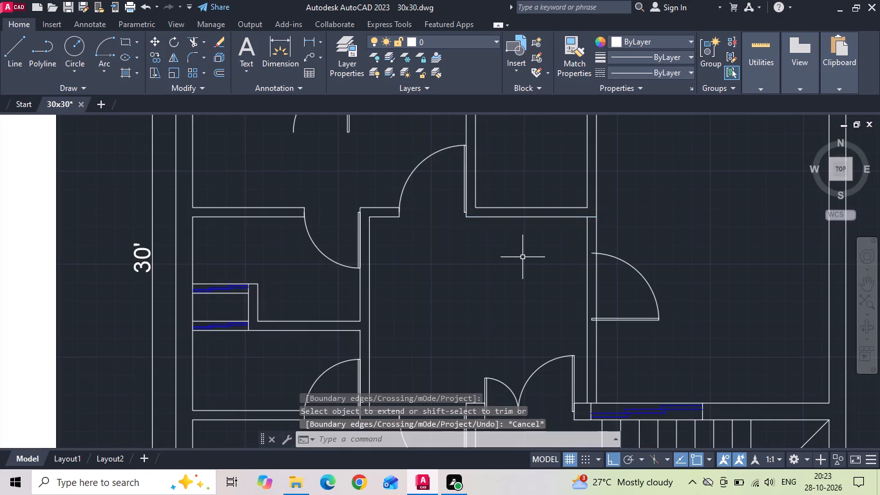
Offset the toilet's bottom outer wall line 3' downward to mark the new Room-01 door opening.
type("o 3")
key("apostrophe")
key("Return")
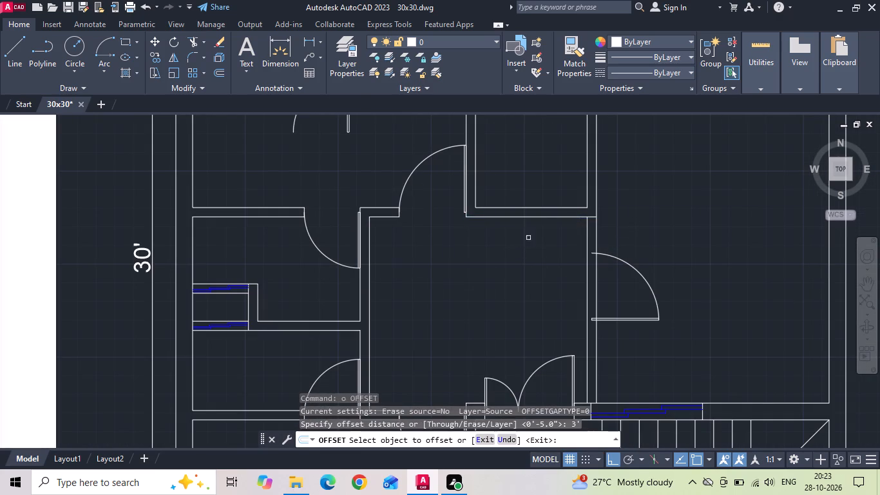
left_click(555, 216)
left_click(555, 247)
key("Escape")
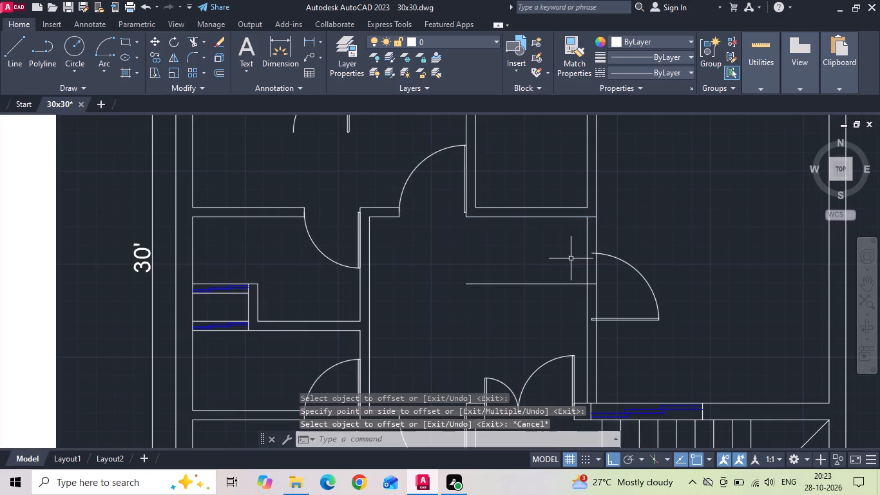
Trim both wall faces between the 3' opening lines and cut the excess marker line back to the wall.
type("tr")
key("space")
left_click_drag(588, 270, 611, 278)
left_click(597, 268)
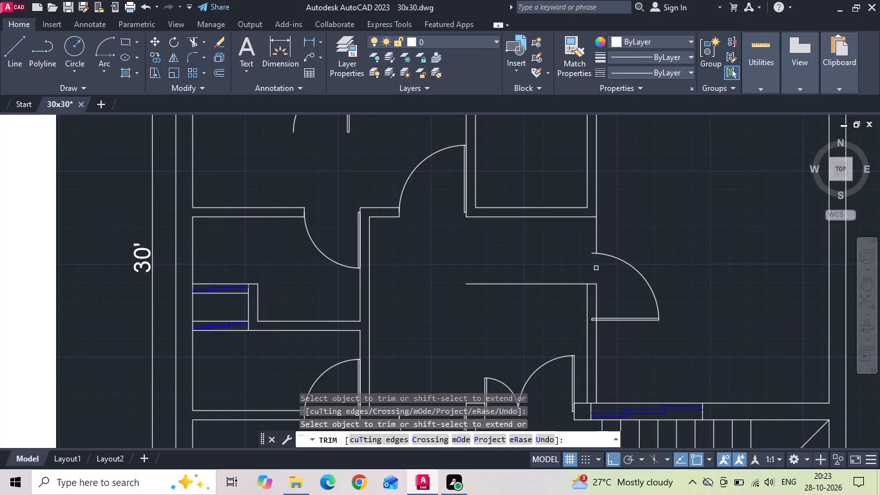
left_click_drag(572, 273, 553, 300)
left_click(599, 242)
left_click(575, 235)
key("Escape")
Mirror the Room-01 door about a horizontal line, erasing the source door.
left_click_drag(627, 246, 617, 267)
left_click(611, 273)
key("m")
key("i")
key("space")
left_click(623, 242)
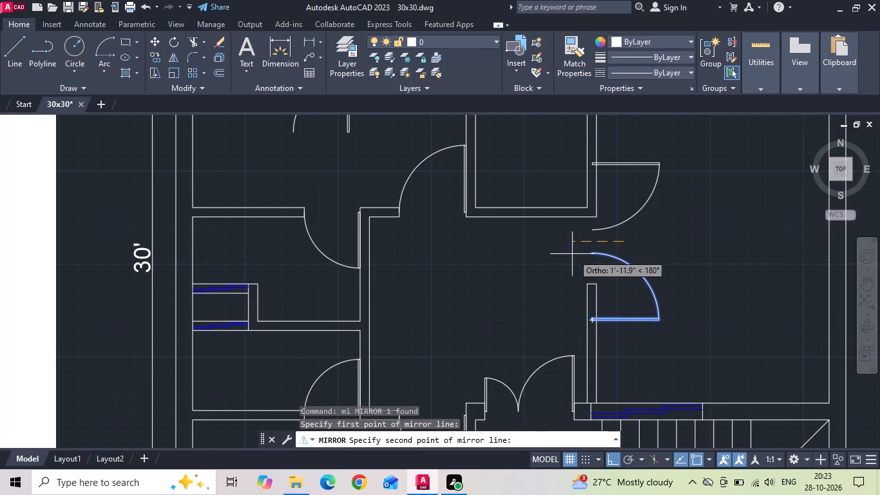
left_click(483, 271)
key("y")
key("space")
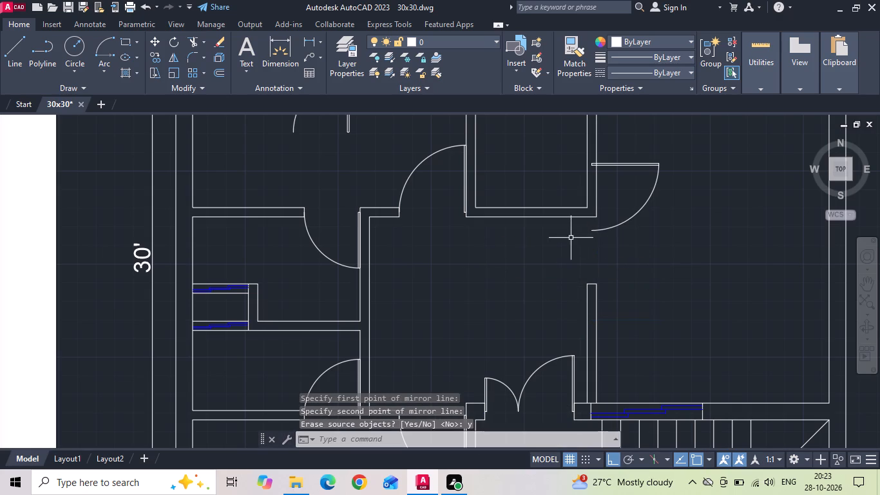
Move the mirrored door by its arc endpoint to the midpoint of the new opening's lower jamb.
left_click(591, 231)
right_click(593, 233)
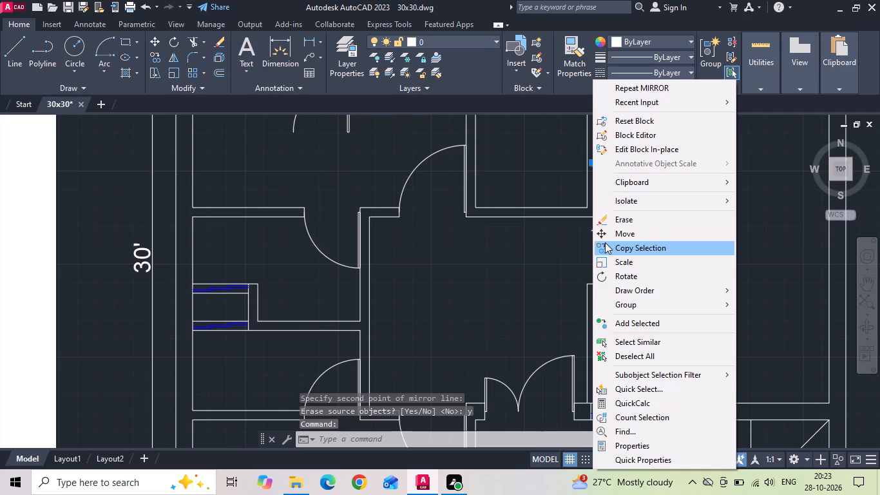
left_click(607, 238)
scroll(603, 241, "up", 2)
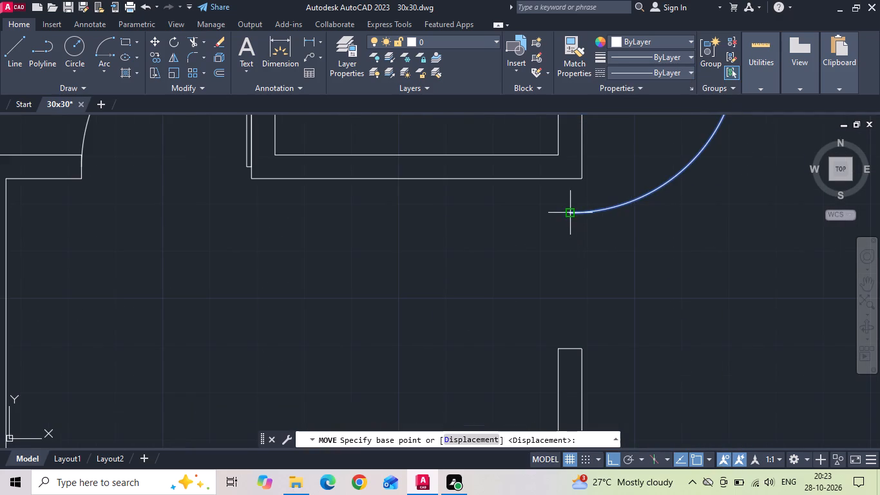
left_click(570, 213)
left_click(570, 348)
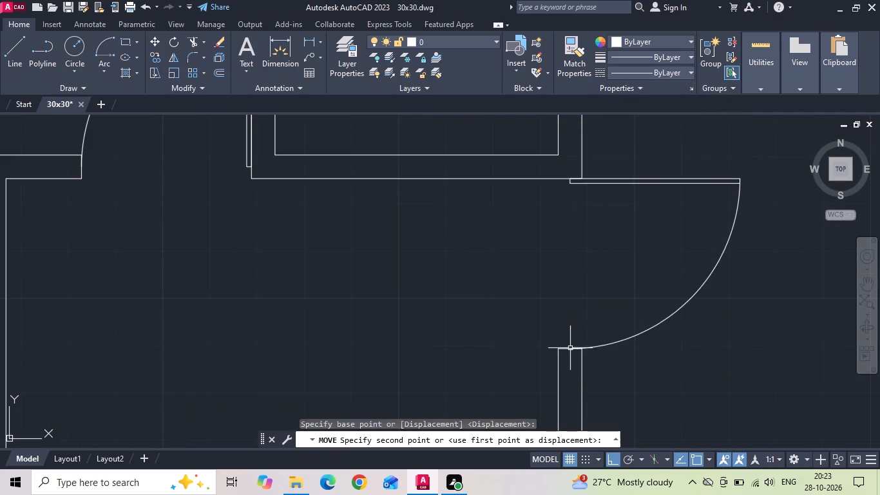
Examine the central toilet and Room-02 door layout in the first floor reference plan against the drawn plan.
scroll(526, 288, "down", 4)
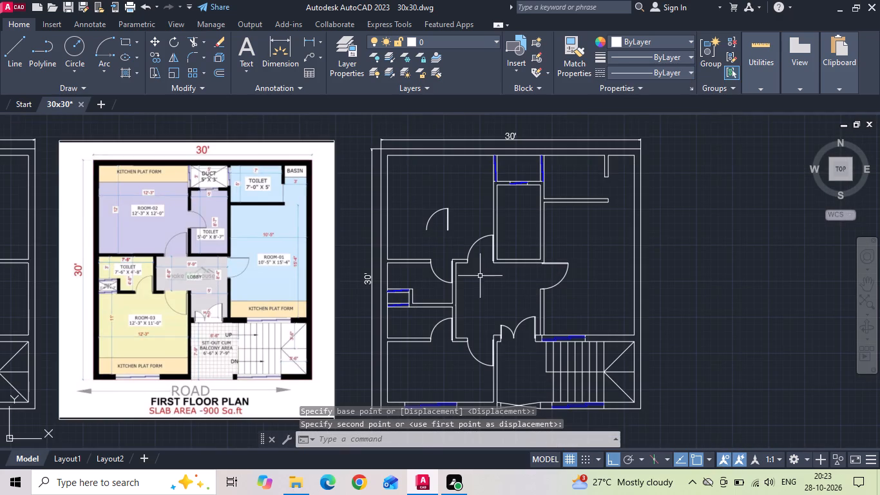
scroll(187, 235, "up", 2)
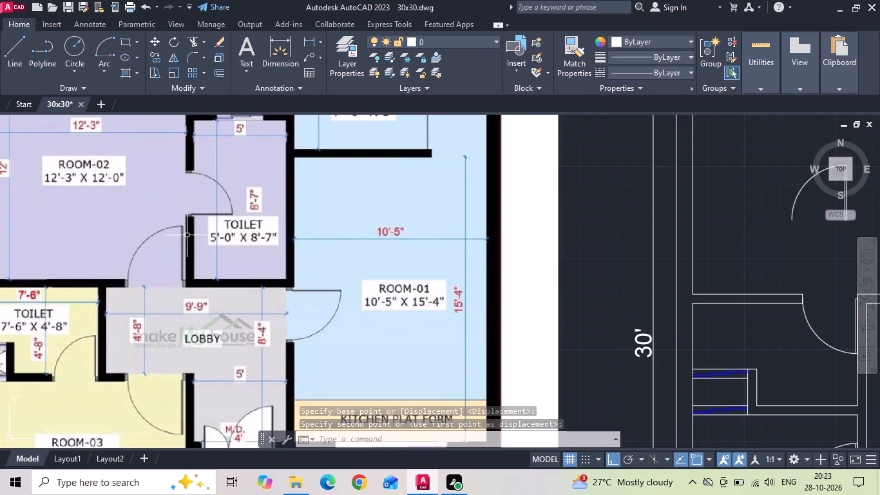
scroll(187, 235, "down", 1)
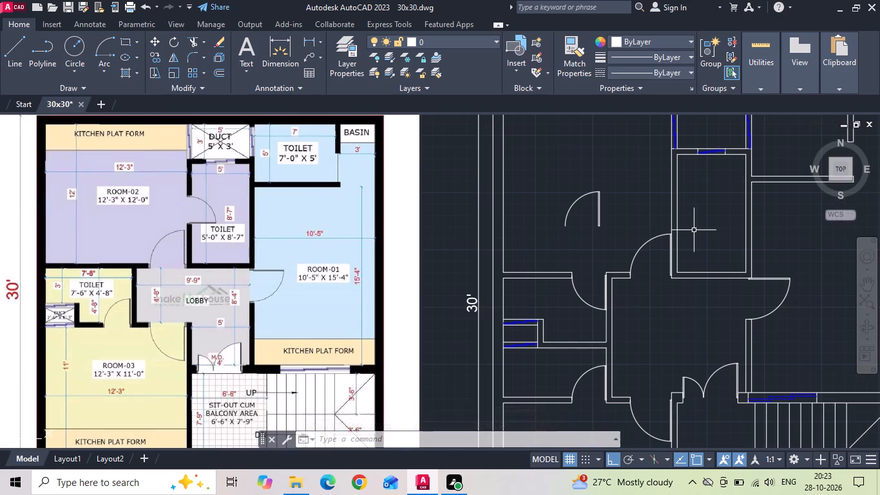
middle_click_drag(694, 229, 667, 233)
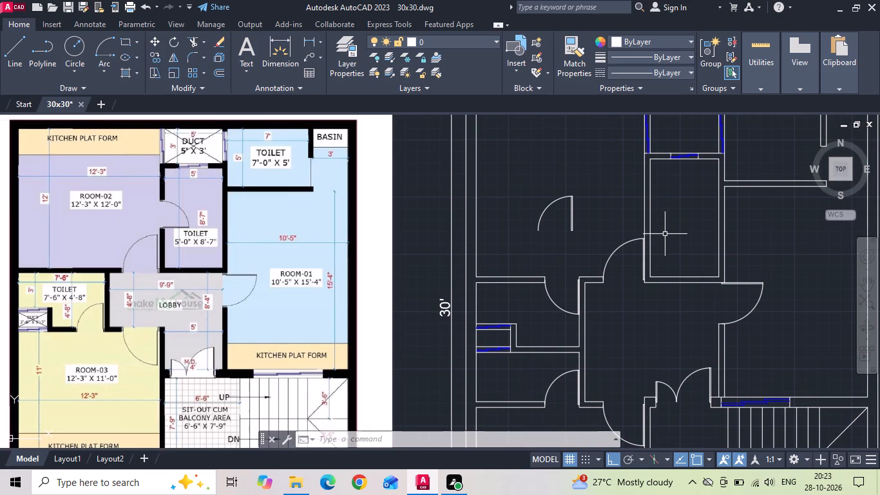
scroll(664, 235, "down", 2)
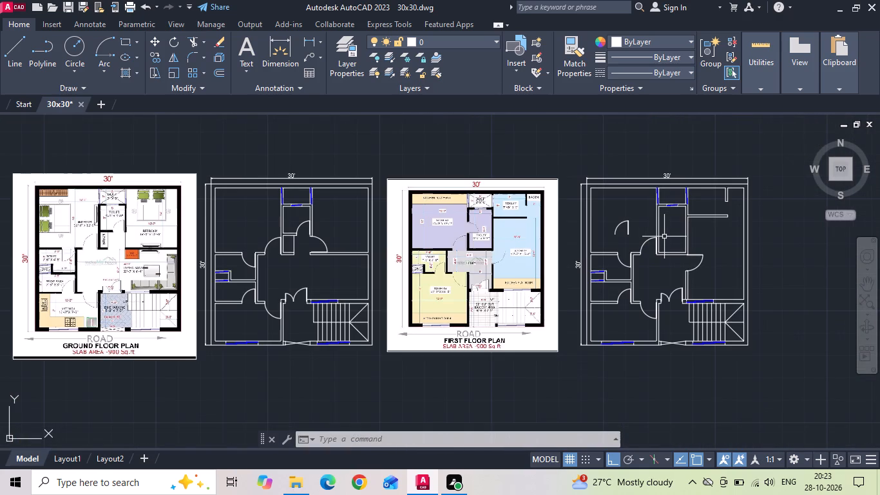
scroll(79, 227, "up", 2)
scroll(79, 227, "down", 3)
scroll(663, 231, "up", 3)
middle_click_drag(662, 228, 602, 260)
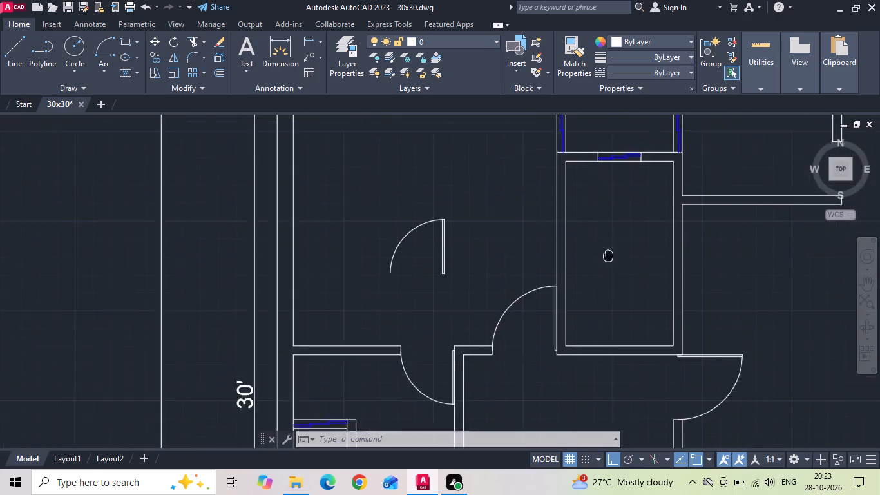
middle_click_drag(602, 260, 584, 269)
Offset the central toilet's upper inner wall line 5'5" downward.
type("o")
key("space")
type("5'")
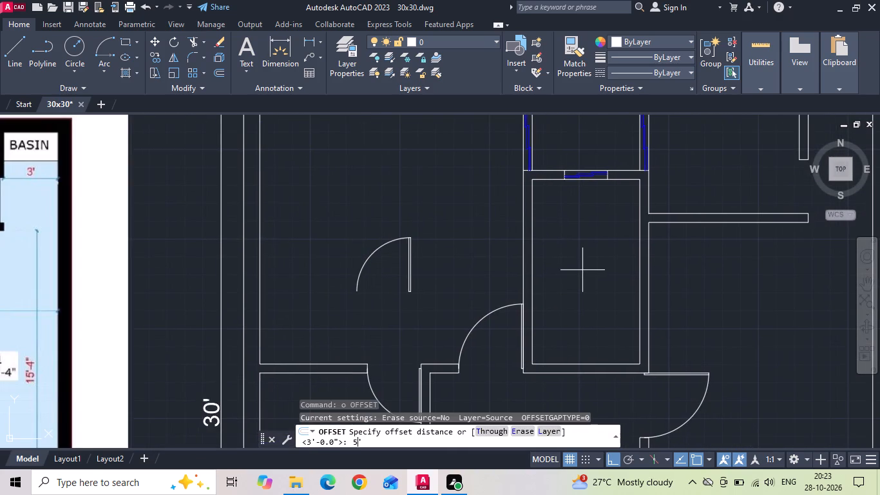
type("5")
key("space")
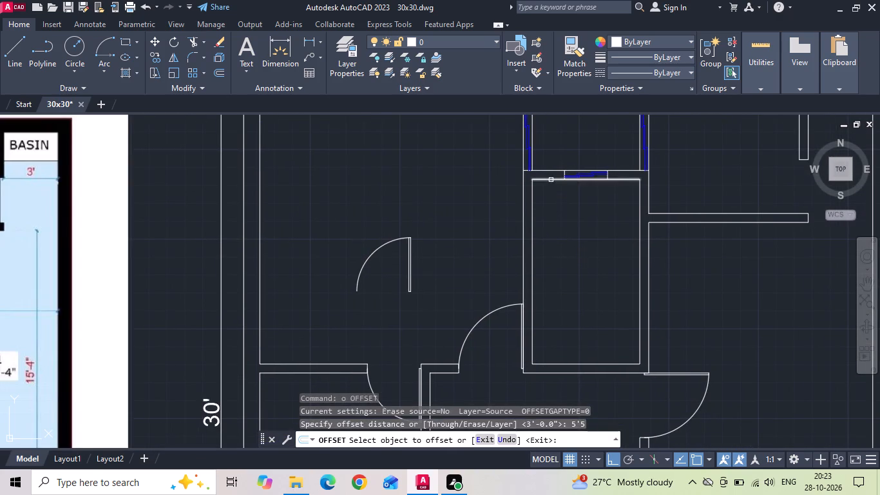
left_click(551, 180)
left_click(550, 237)
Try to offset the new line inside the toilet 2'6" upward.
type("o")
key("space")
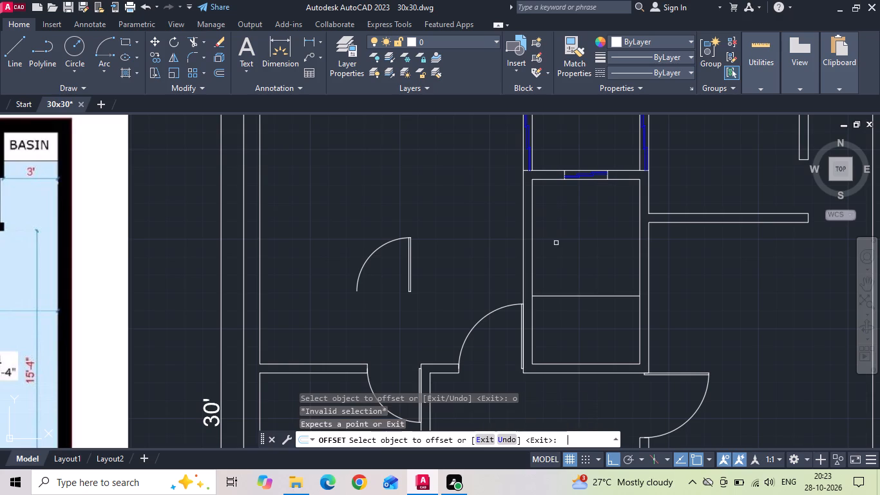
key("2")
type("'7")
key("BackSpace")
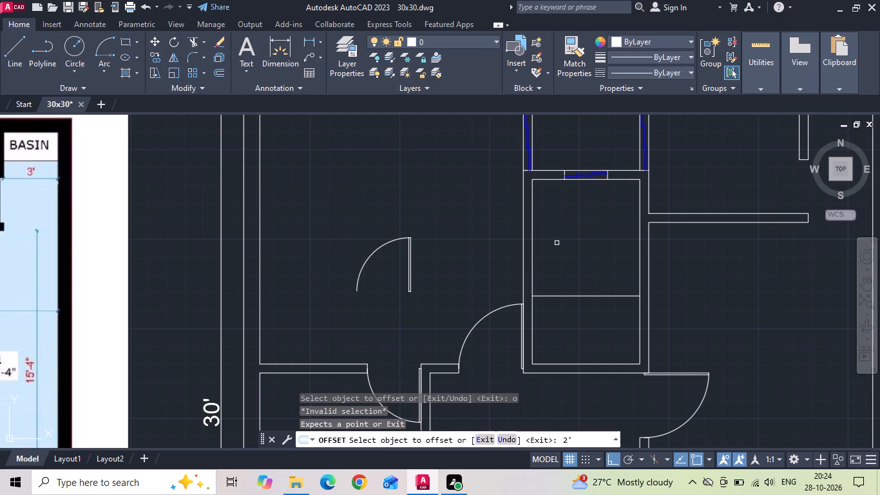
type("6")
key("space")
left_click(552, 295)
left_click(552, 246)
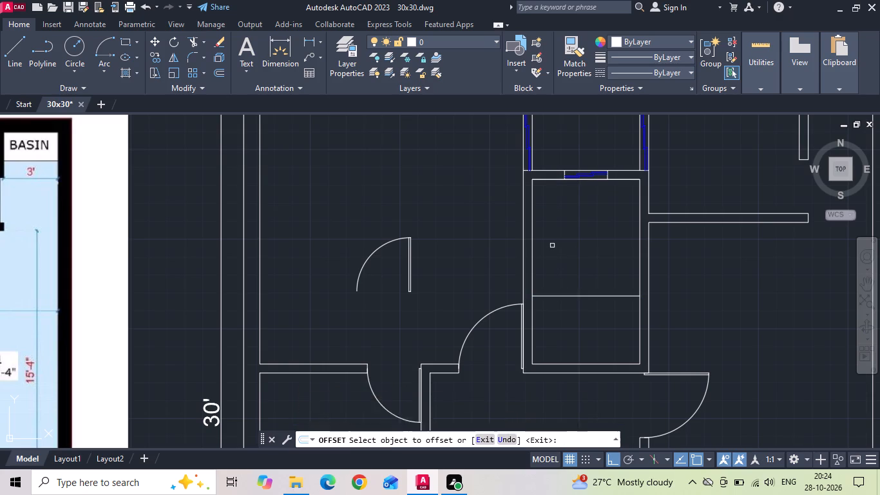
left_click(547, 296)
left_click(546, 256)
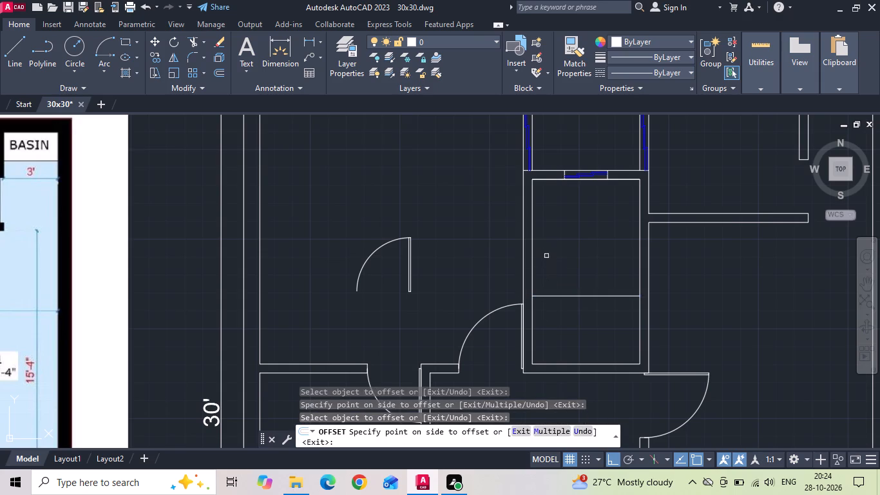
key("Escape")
Select one of the overlapping lines along the central toilet's upper inner wall.
left_click(544, 180)
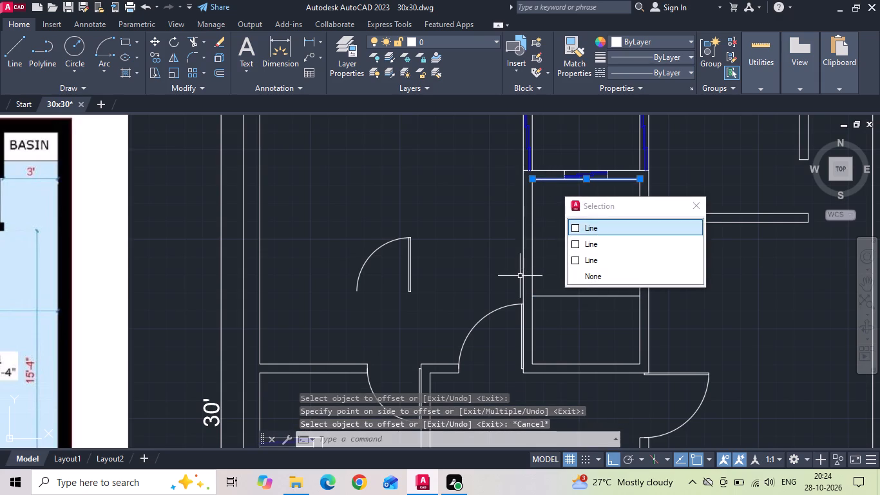
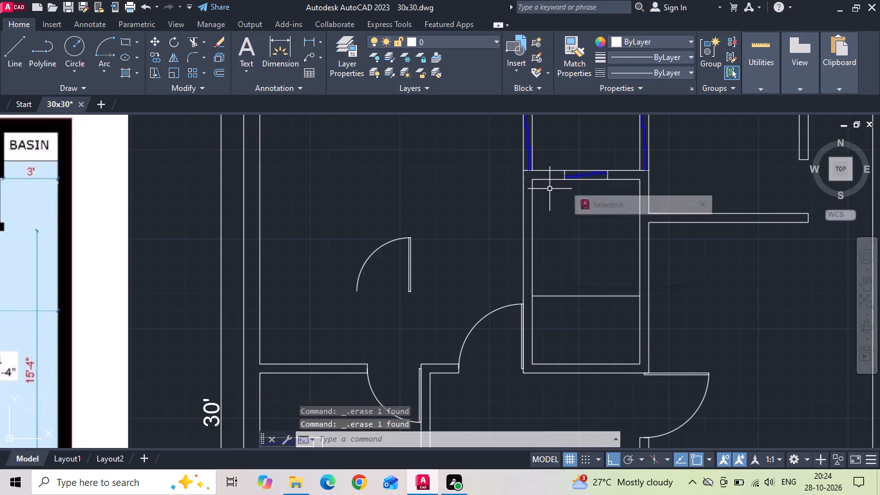
Offset the horizontal construction line inside the central toilet 2'6" upward.
type("o 2'6")
key("space")
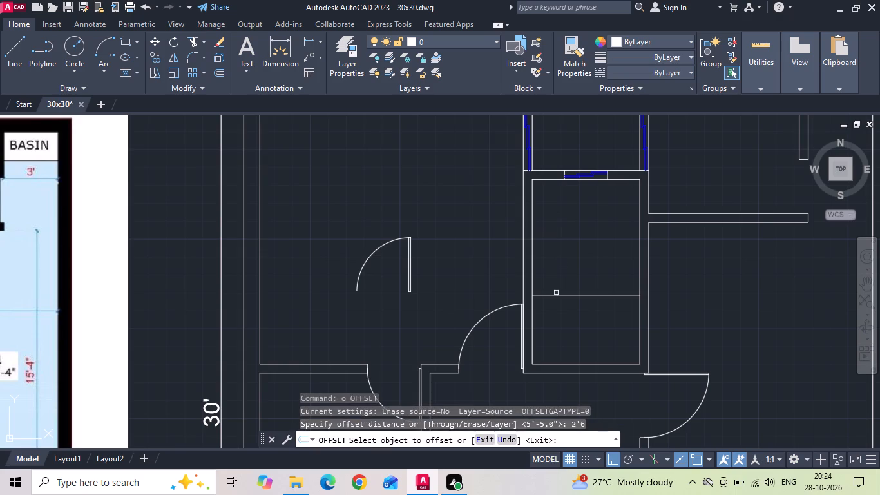
left_click_drag(555, 297, 555, 289)
left_click(563, 249)
key("Escape")
Extend both horizontal construction lines in the central toilet to the outer face of its Room-02 side wall.
type("ex")
key("space")
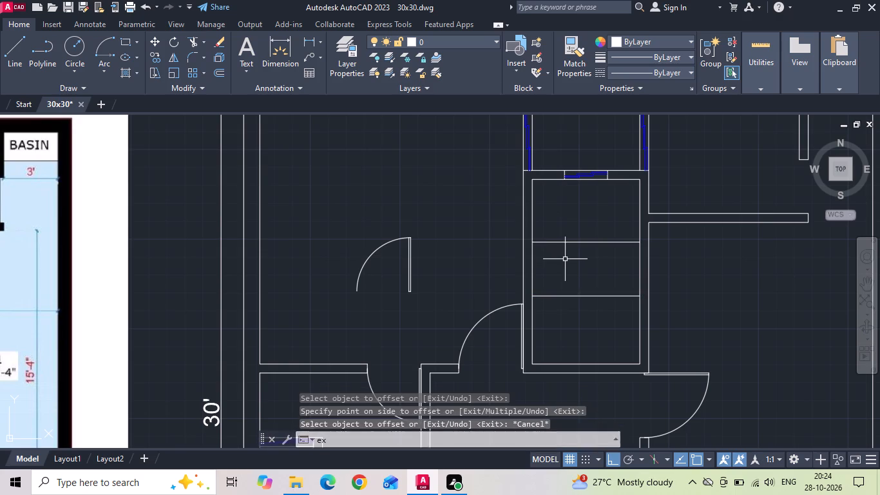
left_click_drag(564, 271, 564, 327)
left_click_drag(556, 259, 559, 235)
scroll(560, 236, "down", 2)
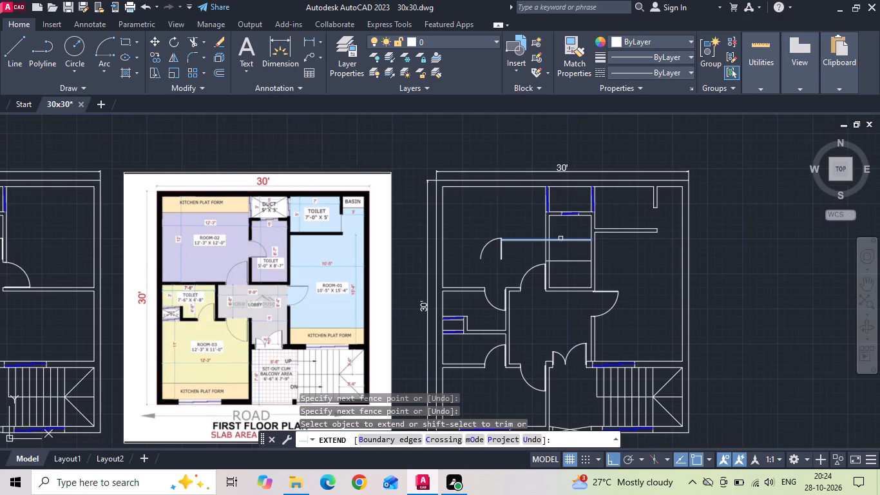
scroll(561, 238, "up", 1)
key("Escape")
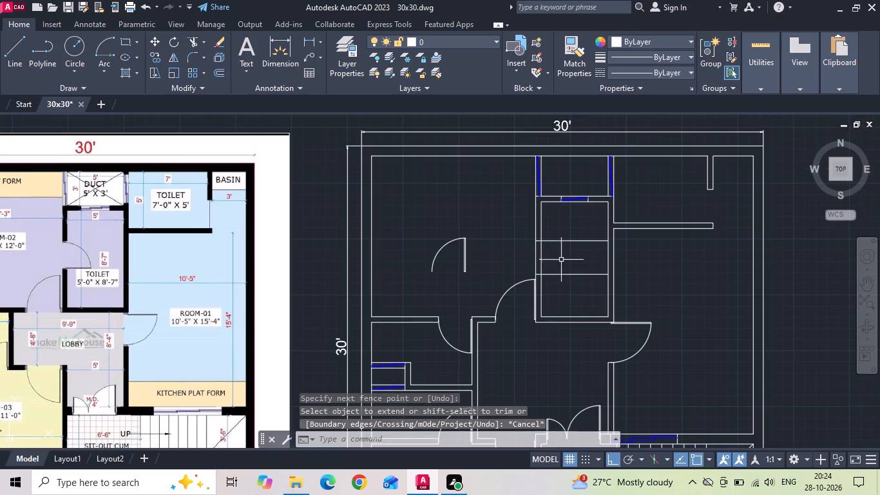
Trim the wall between the two lines and their excess inside the toilet, leaving a 2'6" door opening toward Room-02.
type("tr")
key("space")
left_click_drag(533, 259, 577, 244)
left_click_drag(578, 233, 578, 243)
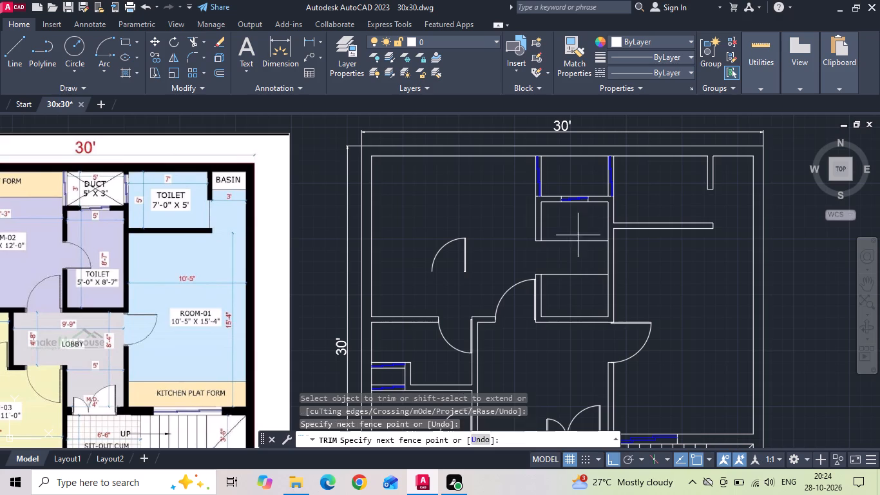
left_click_drag(578, 243, 571, 301)
key("Escape")
Rotate the loose door in Room-02 to 270° so its leaf lies horizontal.
left_click_drag(475, 258, 457, 261)
left_click(446, 264)
right_click(446, 264)
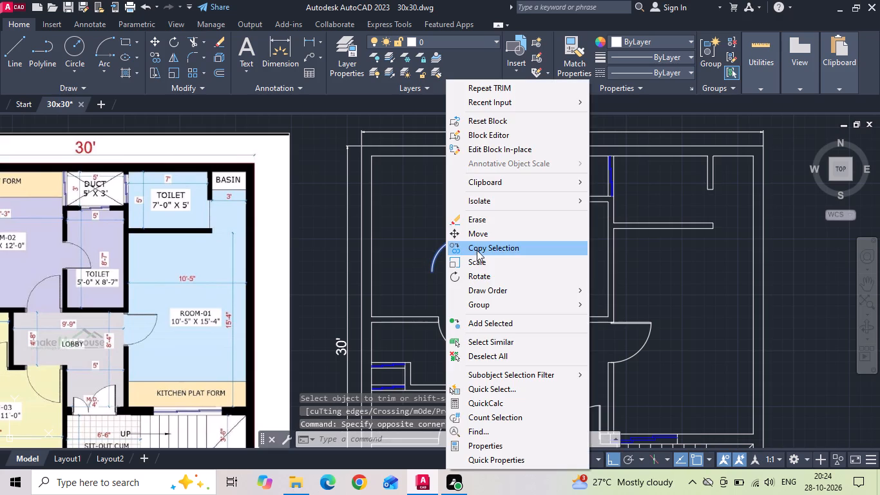
left_click(480, 274)
scroll(490, 246, "up", 1)
left_click_drag(511, 224, 510, 240)
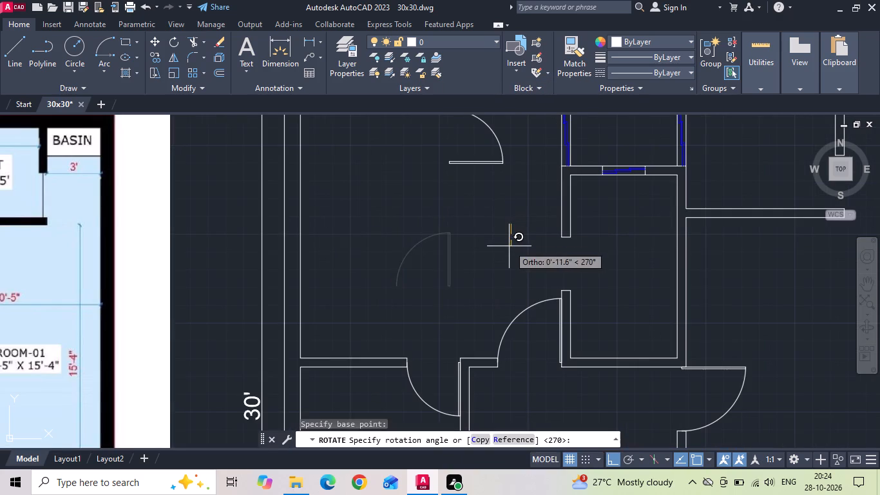
left_click(509, 246)
Move the rotated door from its arc end to the midpoint of the upper jamb of the central toilet's opening.
left_click_drag(481, 211, 475, 203)
left_click(438, 148)
right_click(437, 148)
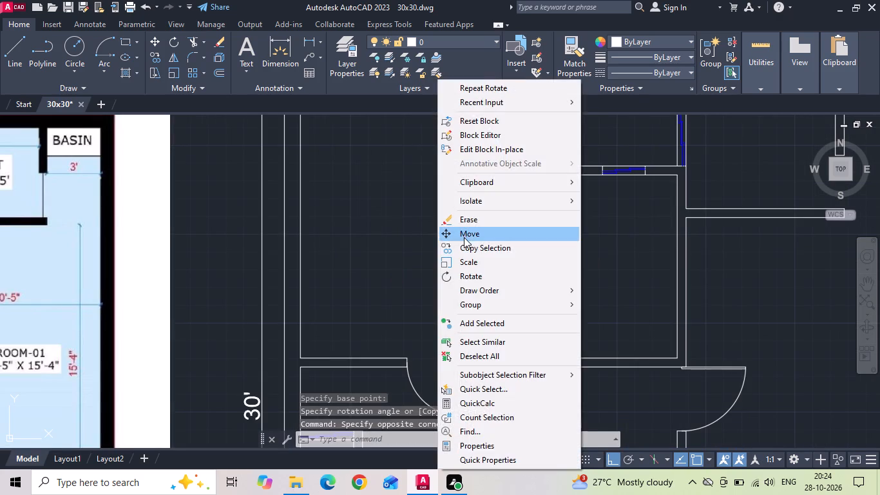
left_click(464, 237)
middle_click_drag(468, 219, 458, 313)
scroll(448, 199, "up", 3)
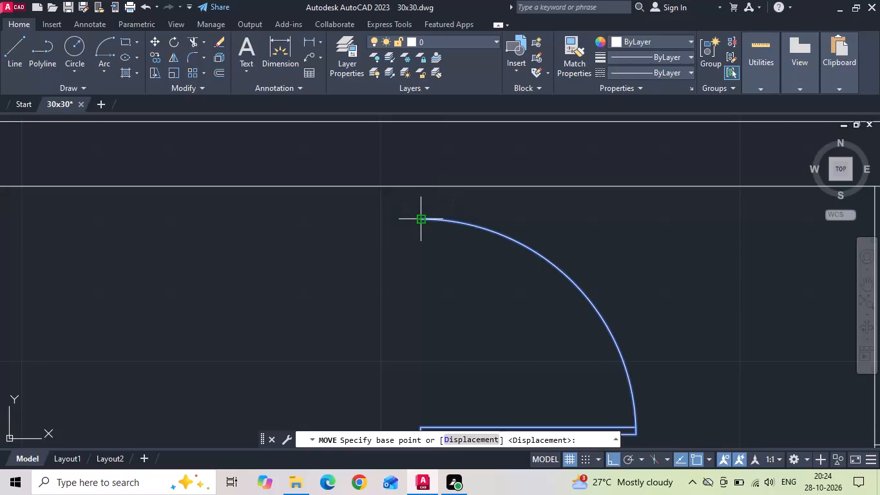
left_click(423, 220)
scroll(423, 220, "down", 4)
scroll(487, 298, "up", 2)
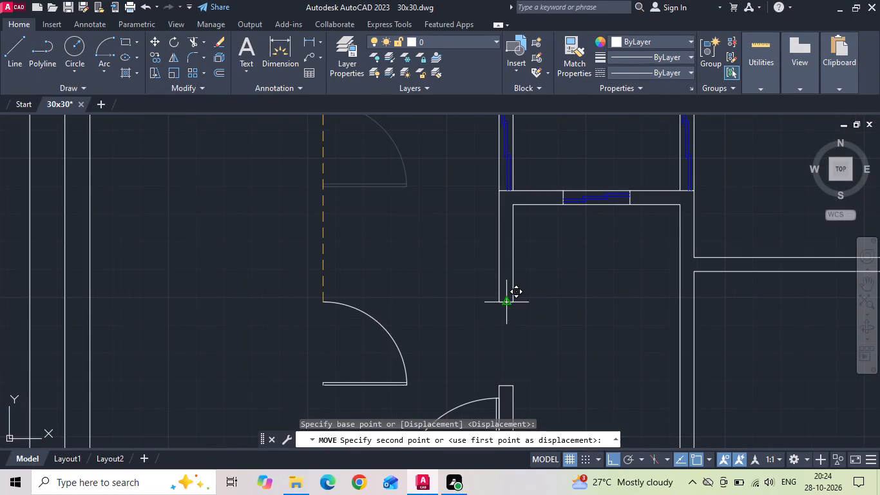
left_click(508, 298)
scroll(441, 272, "down", 3)
middle_click_drag(386, 284, 494, 228)
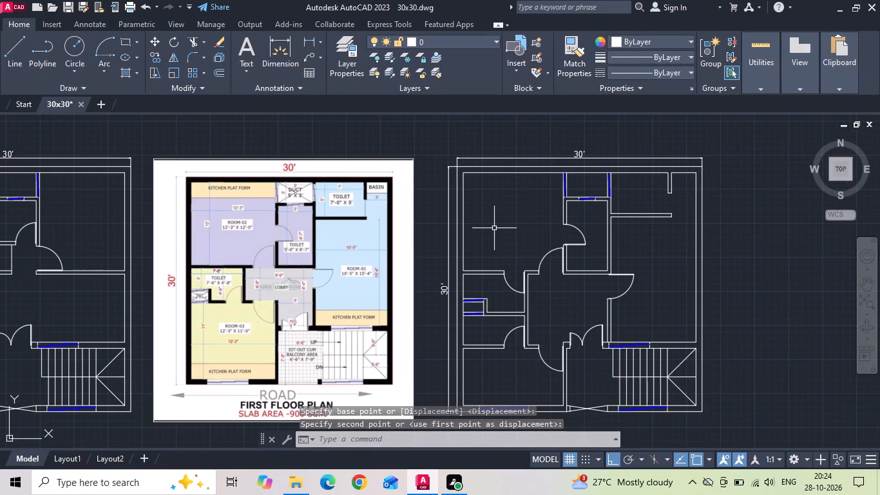
Compare the Room-03 toilet with the reference plan and measure the clear distance between its lower and upper walls.
scroll(211, 316, "up", 1)
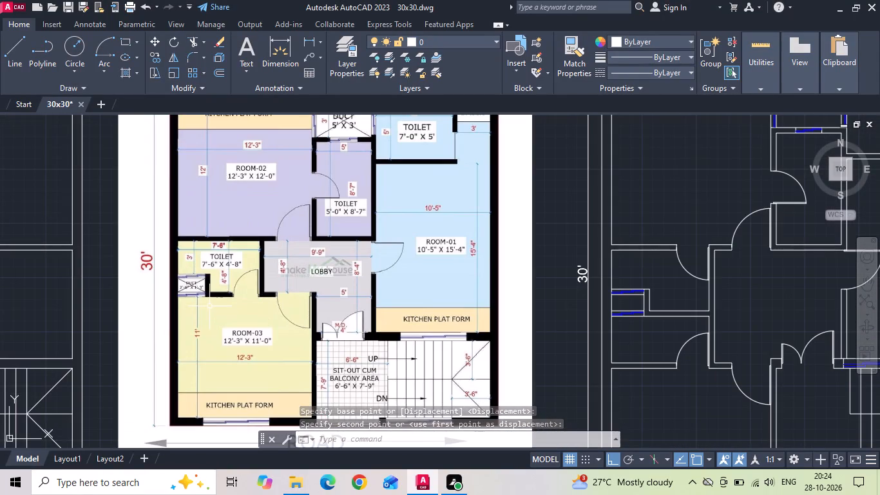
middle_click_drag(521, 340, 479, 301)
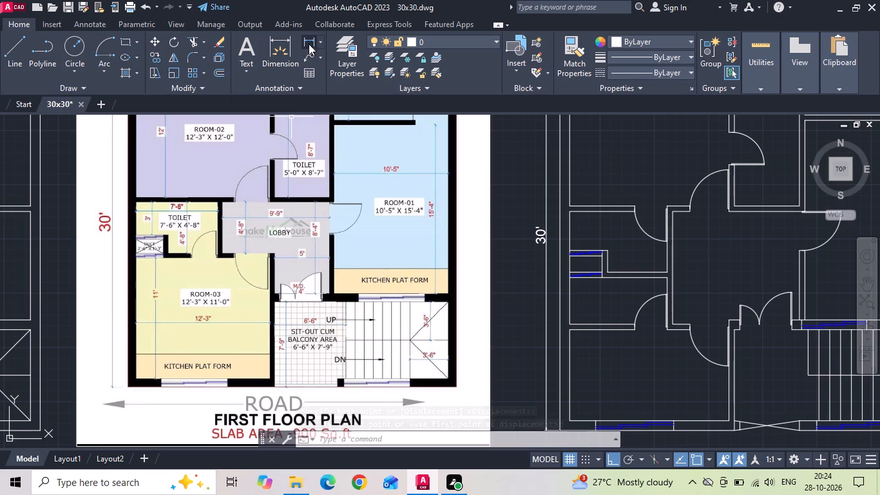
left_click(309, 43)
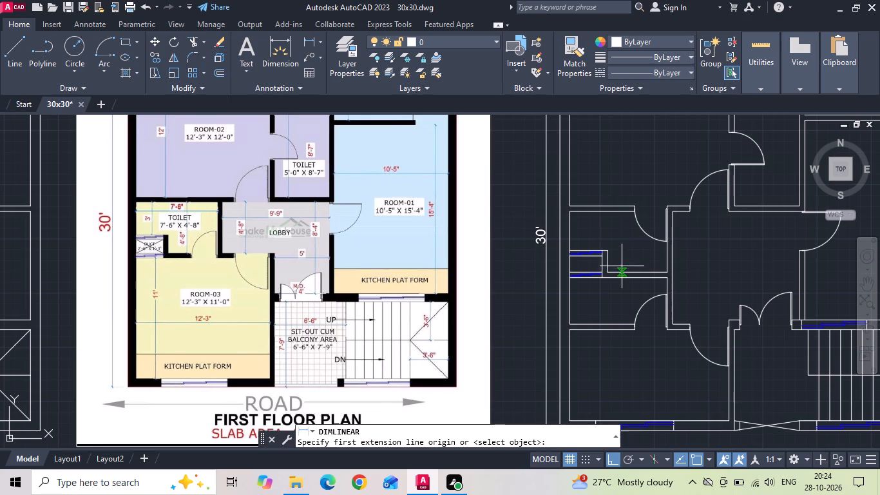
left_click(620, 268)
left_click(626, 211)
key("Escape")
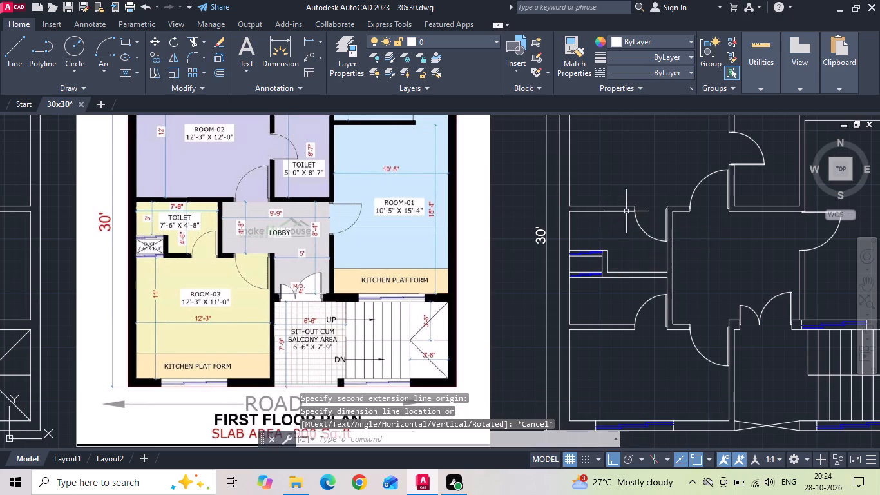
Erase the extra horizontal wall segment below the Room-03 toilet and the door beside it.
middle_click_drag(629, 307, 609, 258)
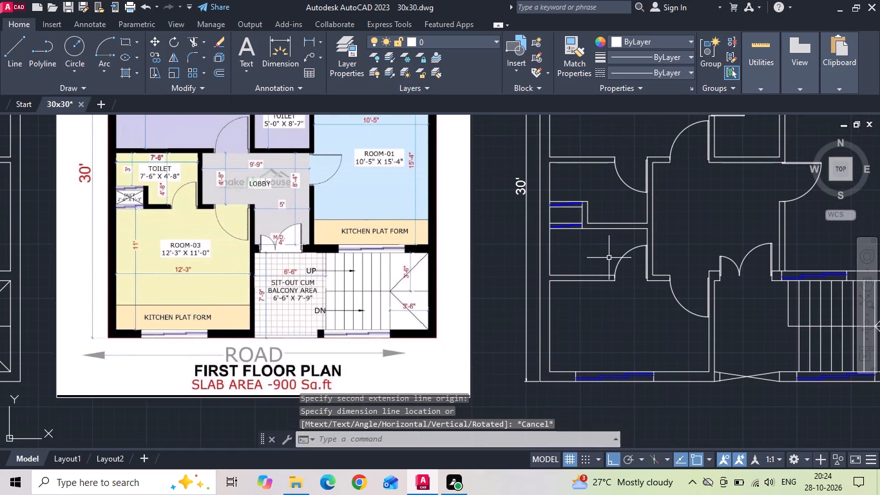
left_click_drag(607, 256, 595, 289)
left_click(595, 291)
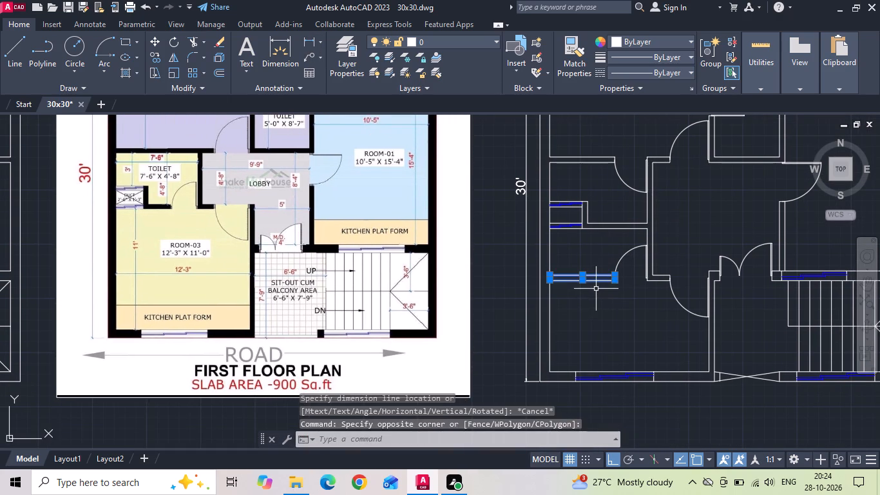
key("Delete")
left_click(620, 261)
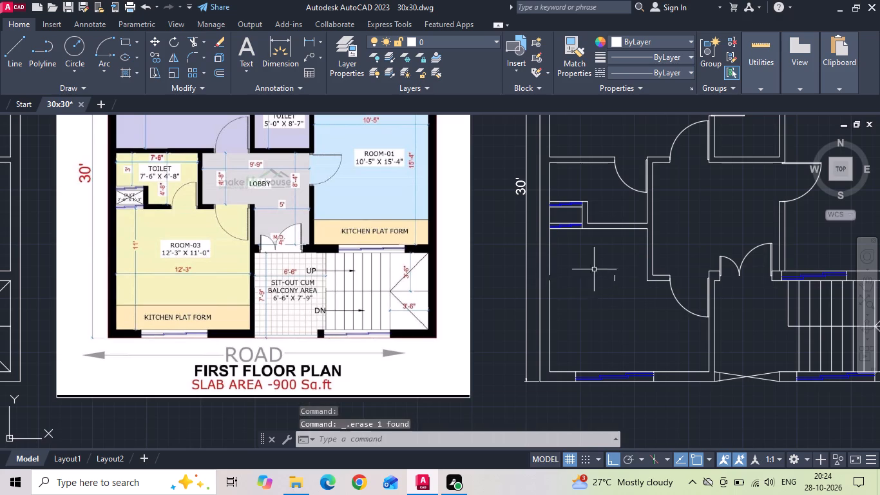
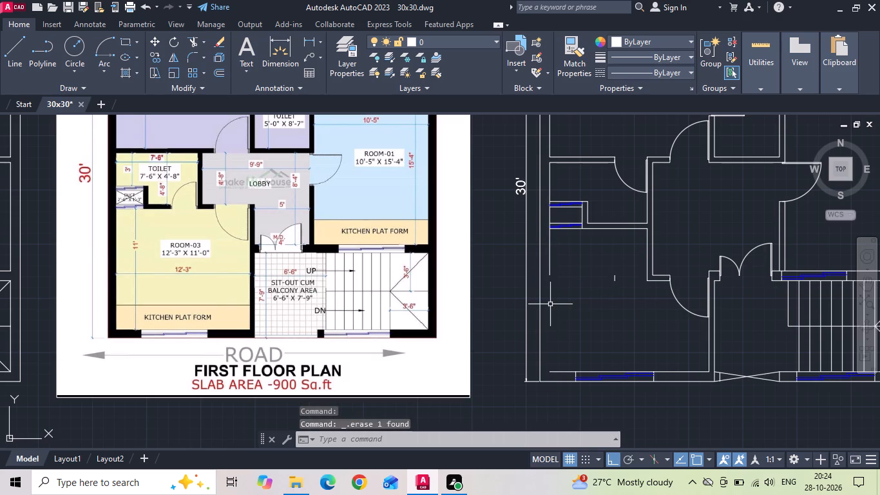
Fillet Room-03's inner left wall line with its inner bottom wall line to close the lower-left corner.
type("f")
key("space")
left_click(550, 274)
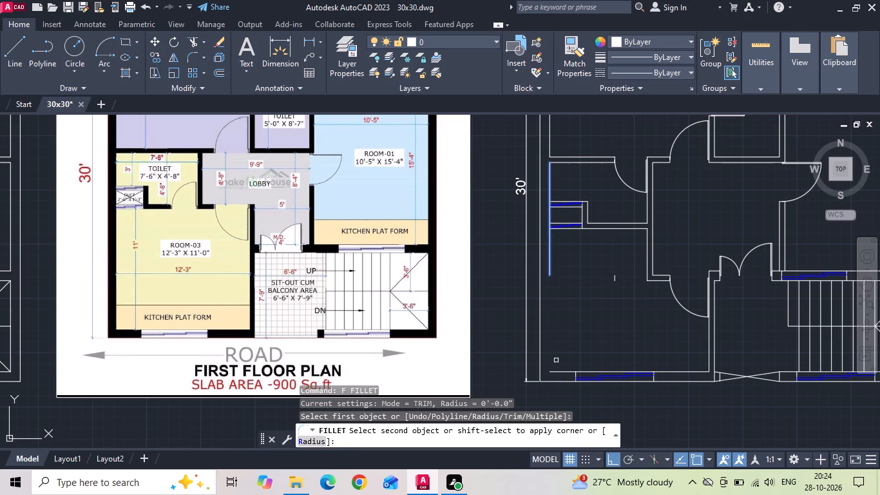
left_click(559, 370)
left_click(559, 371)
key("Escape")
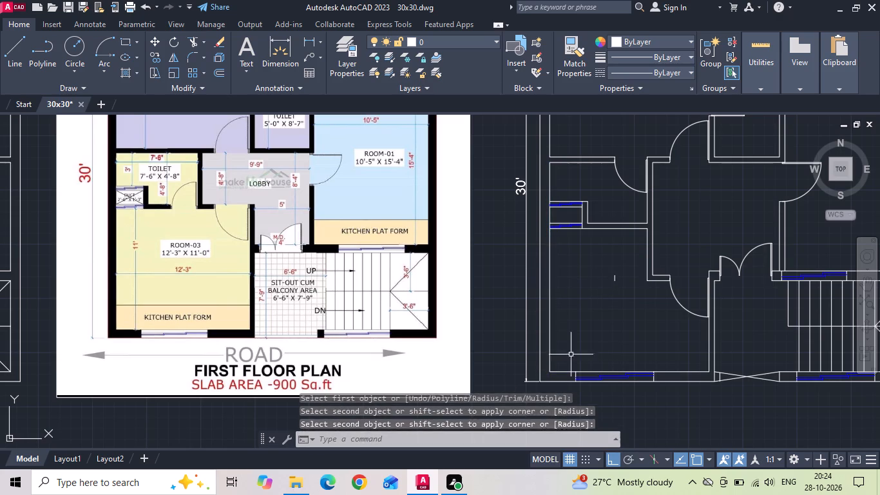
Erase the stray short vertical line in the middle of Room-03.
left_click_drag(624, 287, 621, 281)
left_click(605, 258)
key("Delete")
Fillet both lower wall lines of the Room-03 toilet with both lines of Room-03's right wall into a square corner.
middle_click_drag(611, 262, 555, 262)
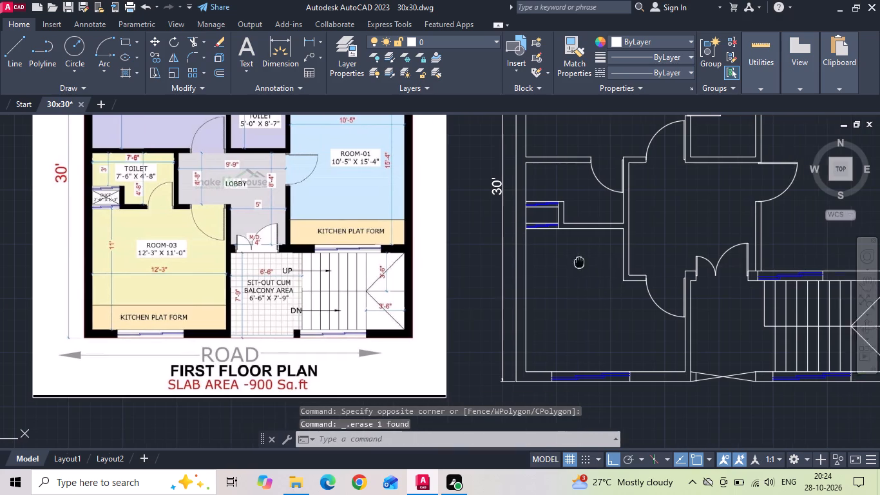
middle_click_drag(555, 262, 481, 267)
scroll(479, 268, "down", 1)
scroll(513, 262, "up", 1)
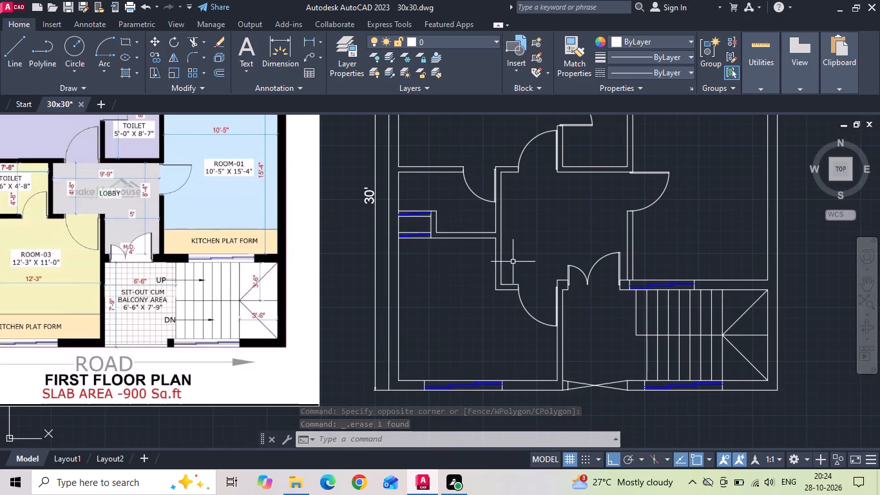
type("f")
key("space")
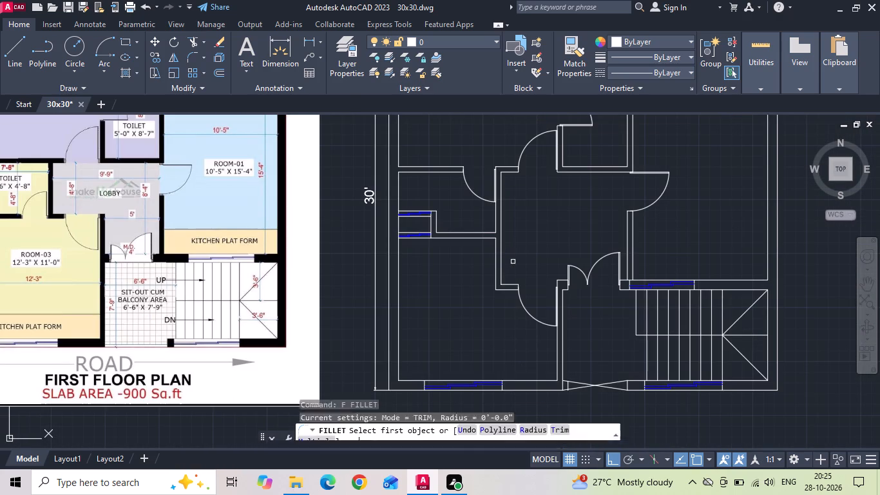
left_click(483, 238)
left_click(557, 353)
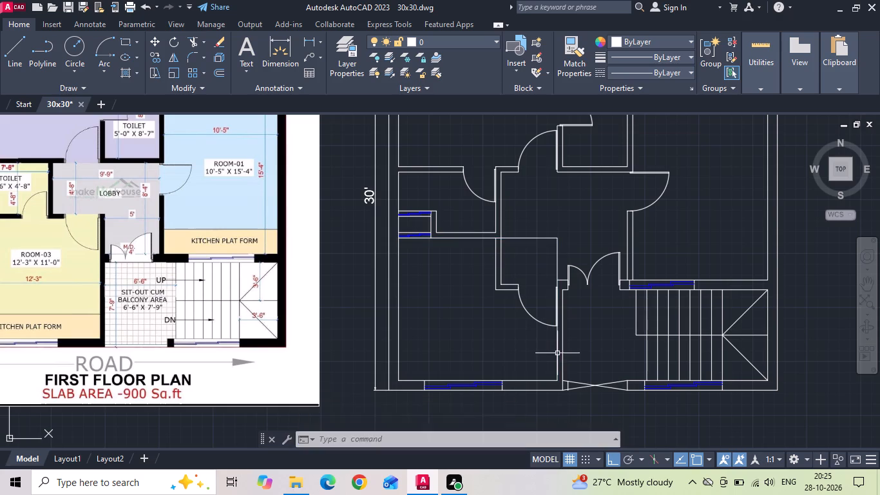
key("space")
left_click(562, 314)
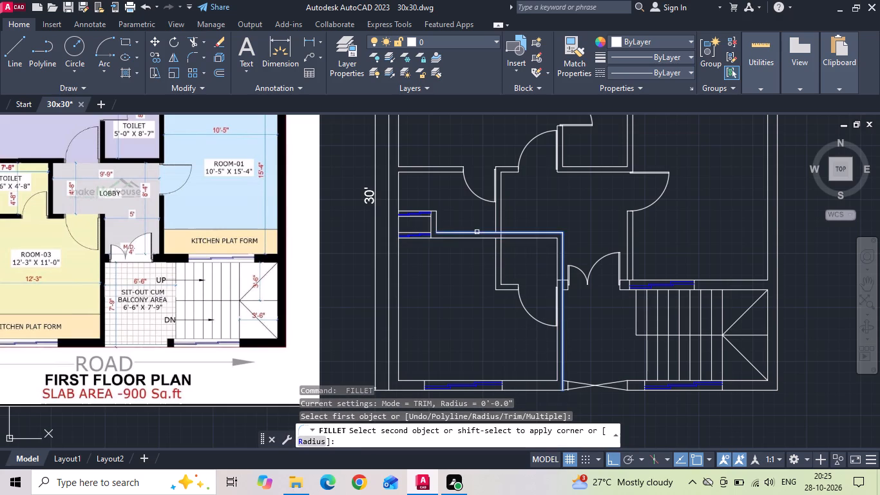
left_click(477, 232)
key("Escape")
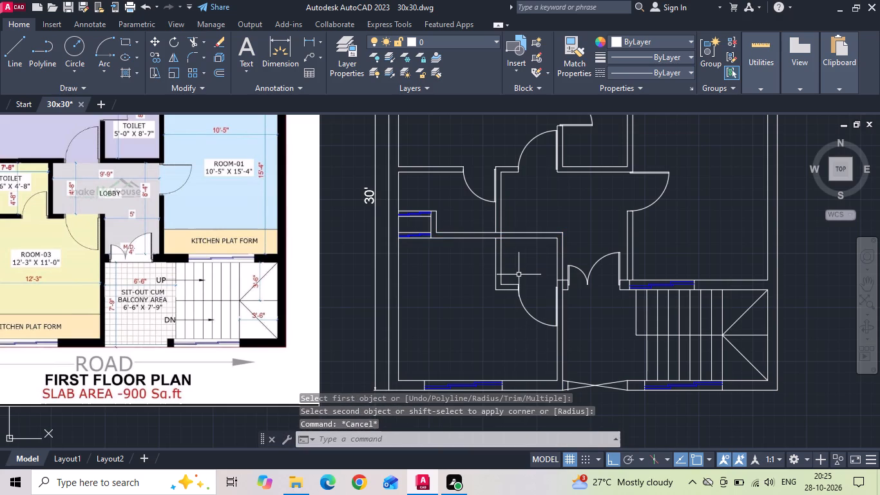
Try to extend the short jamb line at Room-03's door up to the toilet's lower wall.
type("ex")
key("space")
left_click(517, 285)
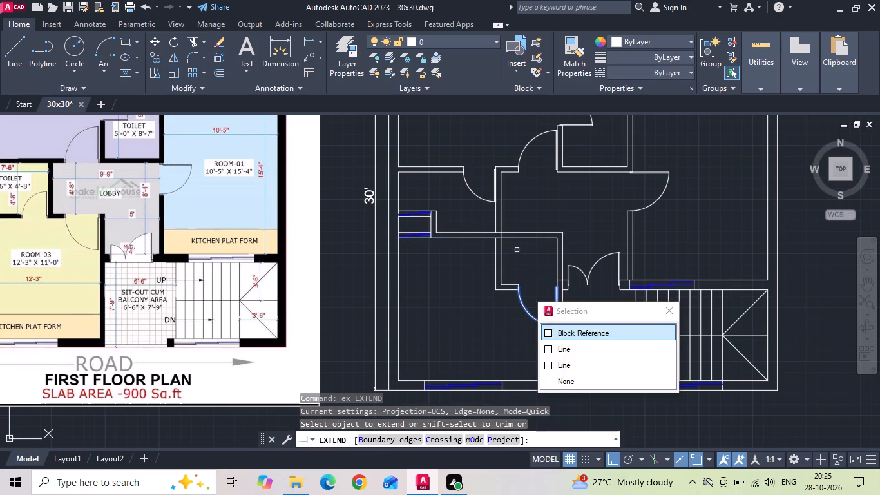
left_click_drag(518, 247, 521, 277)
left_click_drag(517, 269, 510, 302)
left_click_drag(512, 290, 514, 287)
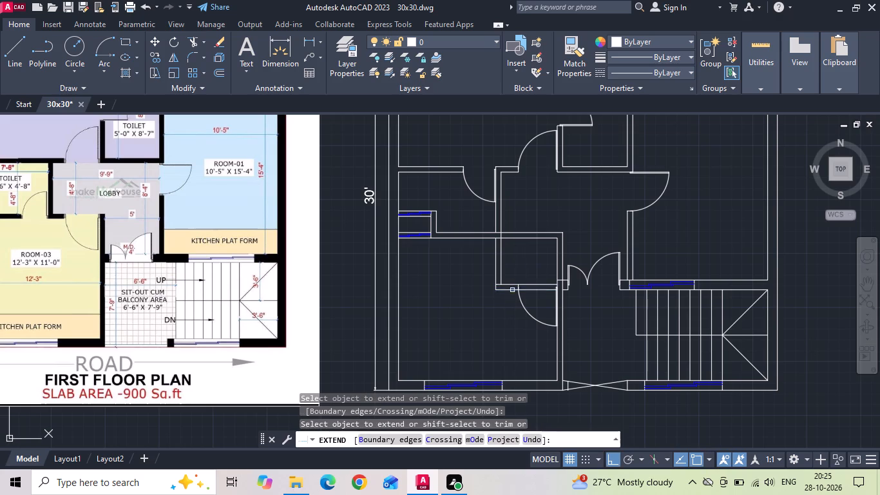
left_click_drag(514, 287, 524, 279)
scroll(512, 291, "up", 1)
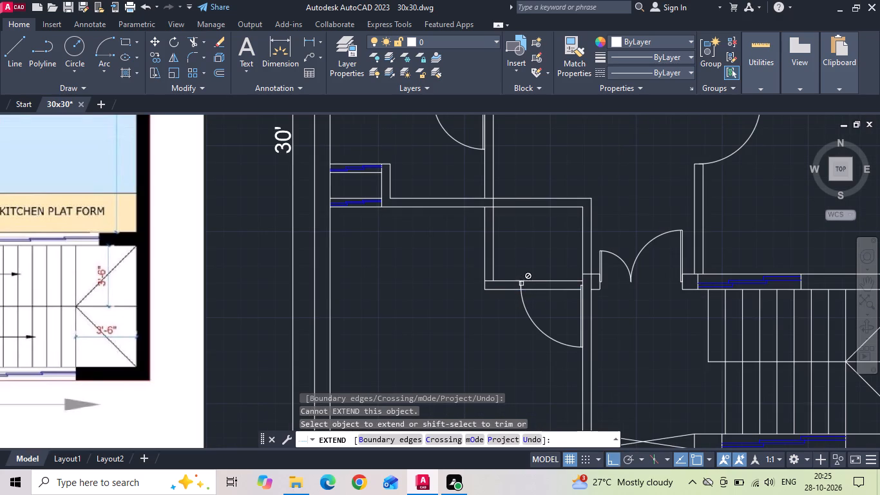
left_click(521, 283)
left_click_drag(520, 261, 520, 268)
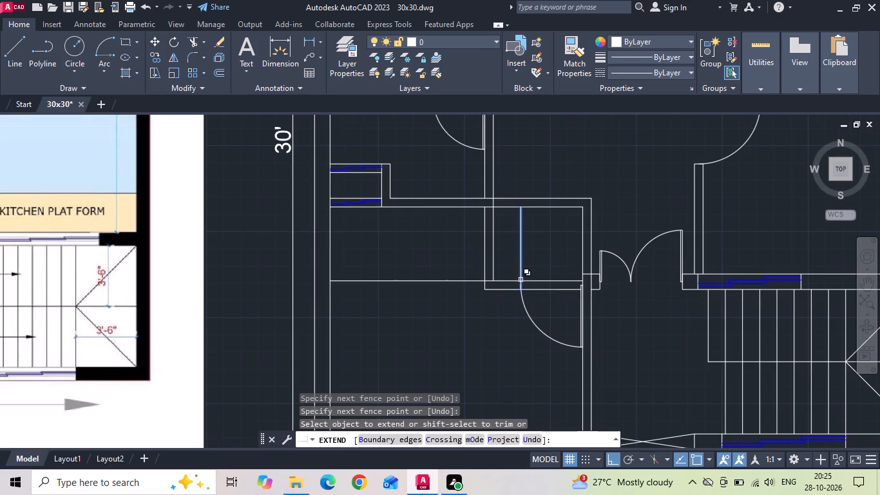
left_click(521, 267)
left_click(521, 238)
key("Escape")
Move Room-03's door straight up about 2'-7", clear of its jamb line.
left_click_drag(542, 315, 535, 331)
left_click(527, 343)
right_click(526, 344)
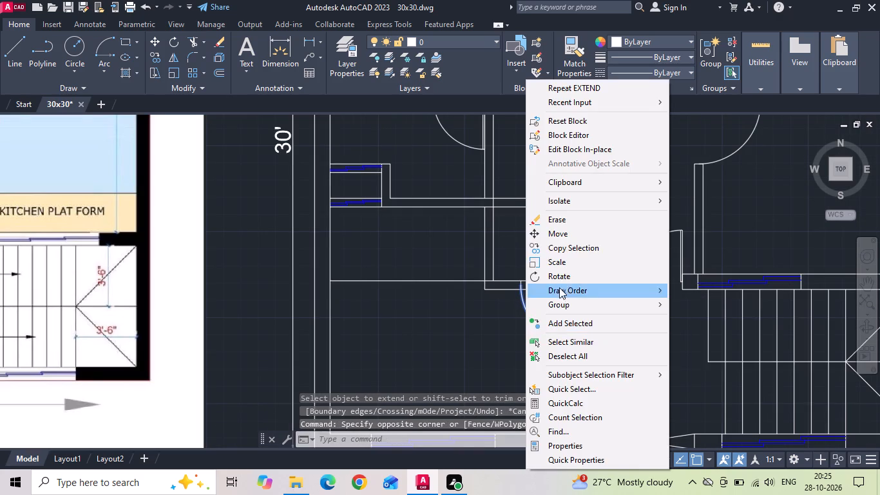
left_click(576, 235)
left_click_drag(662, 206, 662, 199)
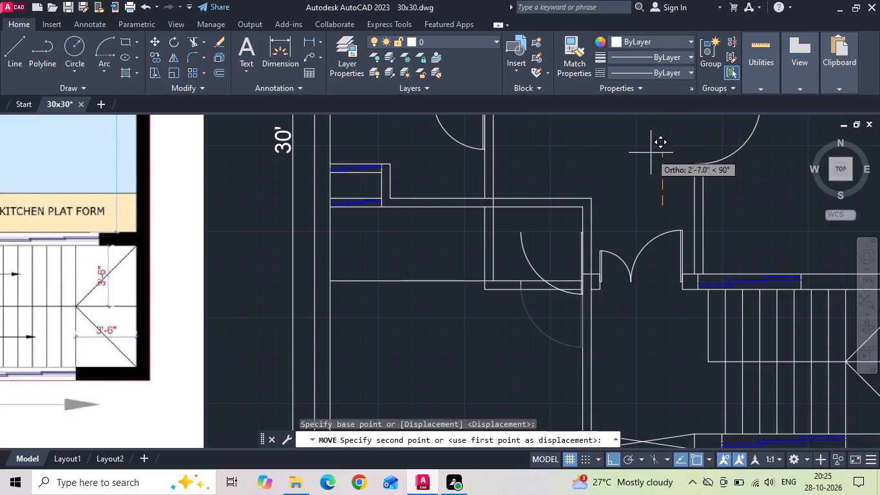
left_click(651, 154)
Extend Room-03's door jamb line upward through both lines of the toilet's lower wall.
type("ex")
key("space")
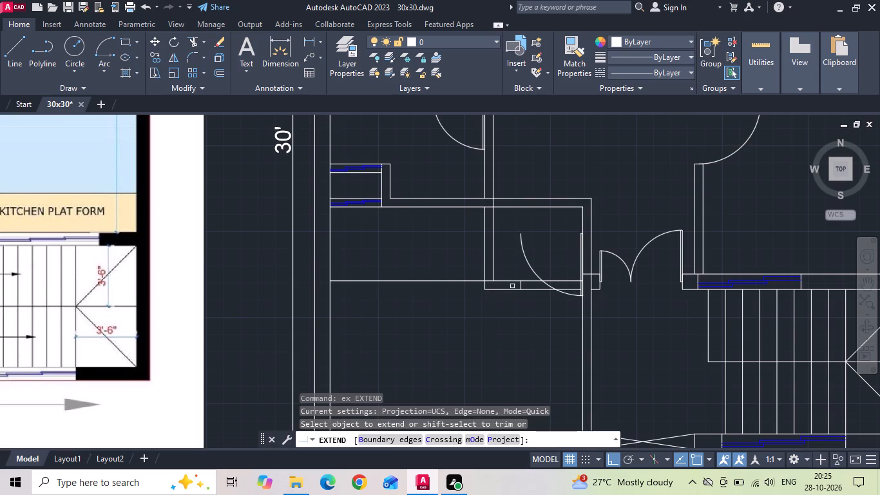
left_click(521, 286)
left_click(521, 278)
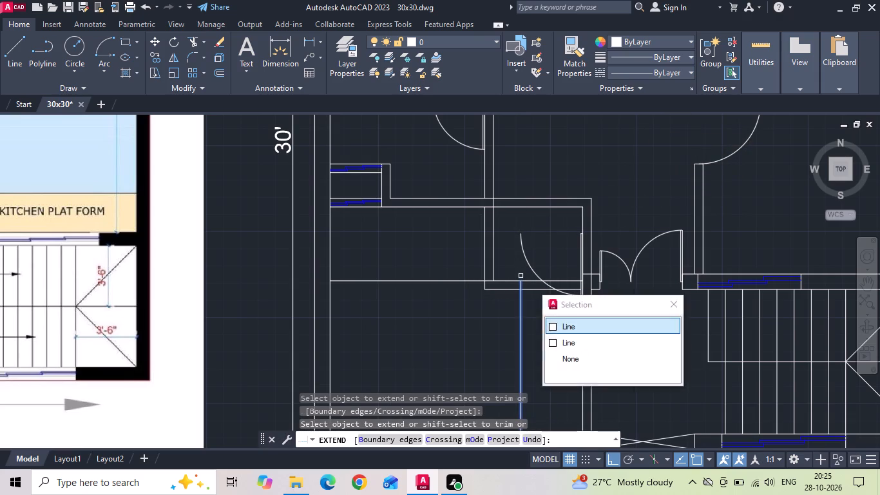
left_click(521, 282)
left_click(520, 264)
left_click_drag(533, 325, 449, 313)
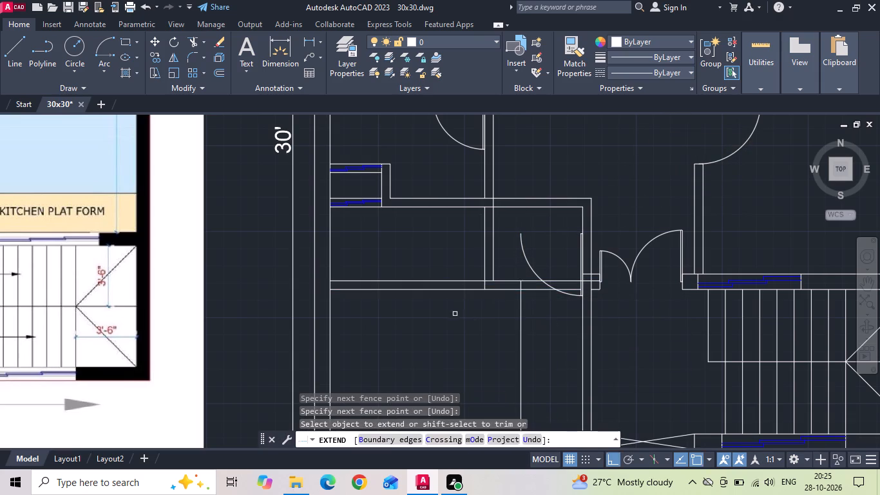
left_click_drag(488, 328, 513, 345)
left_click(528, 317)
left_click_drag(504, 329, 475, 334)
left_click_drag(530, 320, 433, 340)
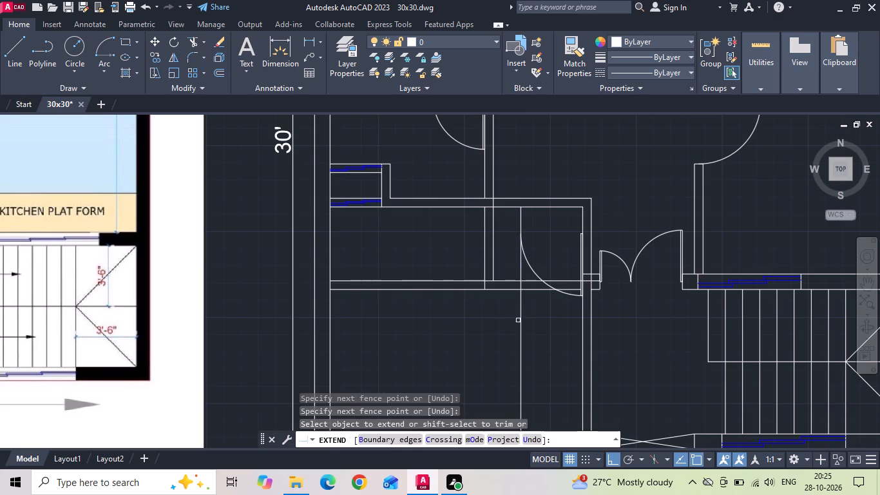
left_click_drag(518, 320, 448, 343)
left_click_drag(527, 311, 469, 321)
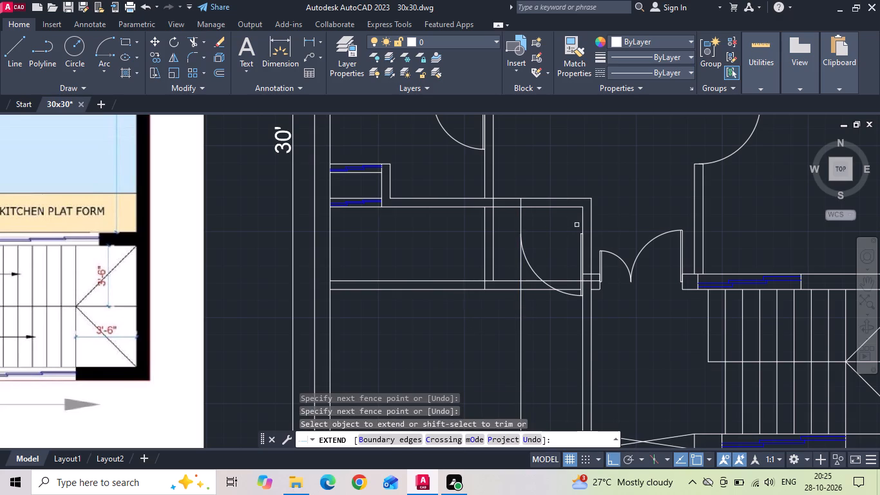
left_click(582, 211)
key("Escape")
Trim the extended toilet wall to open Room-03's doorway, and trim away the old lobby wall lines at and below the junction.
key("t")
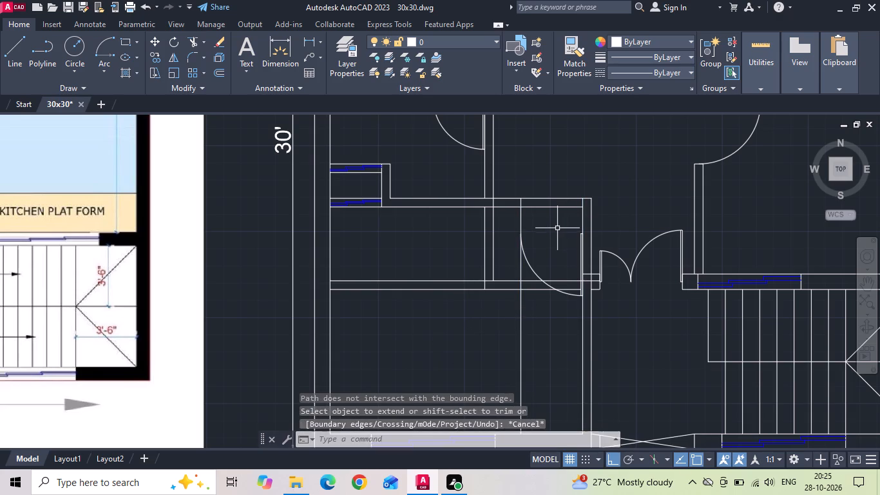
key("r")
key("space")
left_click_drag(562, 179, 548, 239)
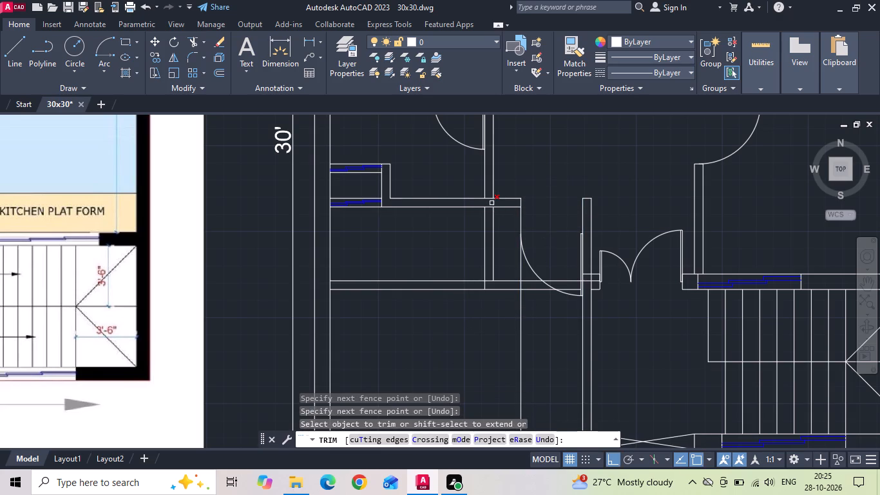
left_click(492, 203)
left_click_drag(501, 235, 460, 261)
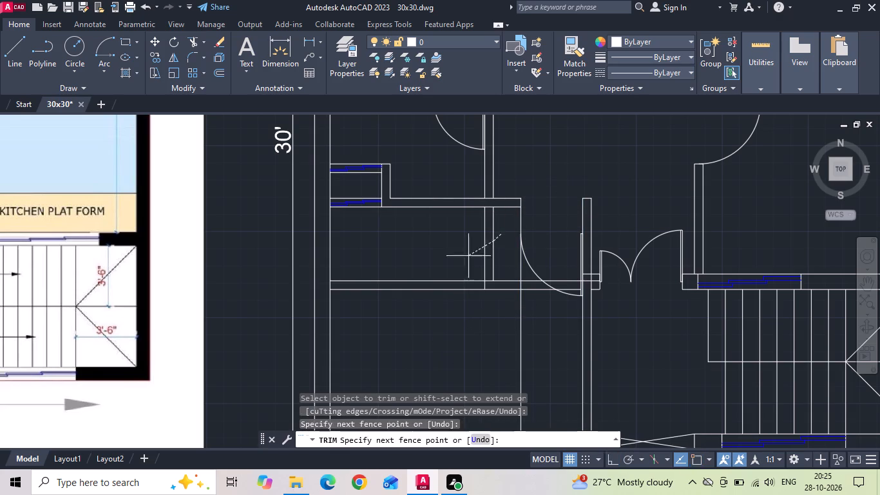
left_click_drag(460, 261, 450, 267)
left_click_drag(497, 261, 493, 316)
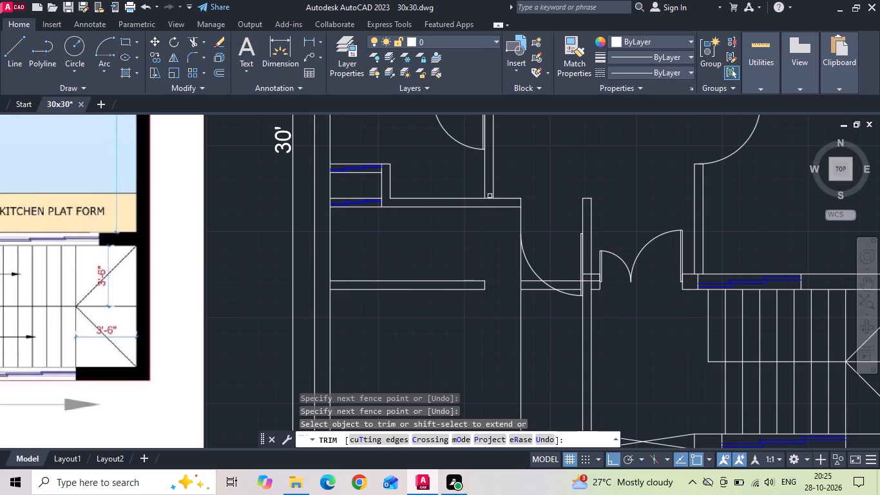
left_click(491, 196)
left_click(489, 202)
key("Escape")
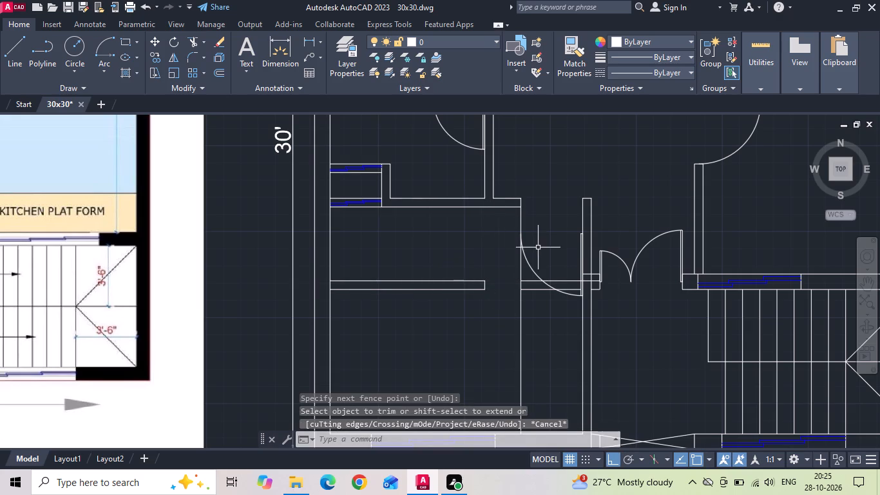
Trim the jamb line just below the toilet wall, leaving only the piece that closes the wall end.
key("t")
key("r")
key("space")
left_click_drag(535, 217, 480, 214)
key("Escape")
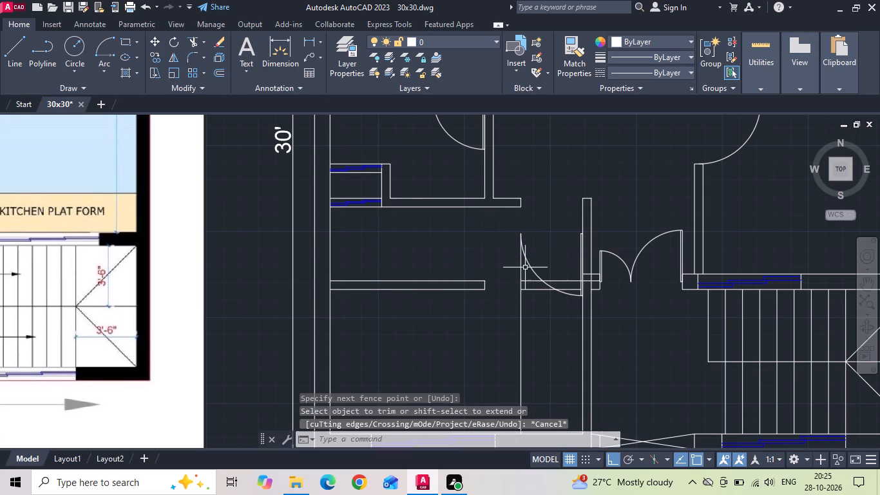
Move Room-03's door from its arc end to the midpoint of the new jamb at the toilet wall's end.
left_click(528, 262)
right_click(529, 252)
left_click(548, 231)
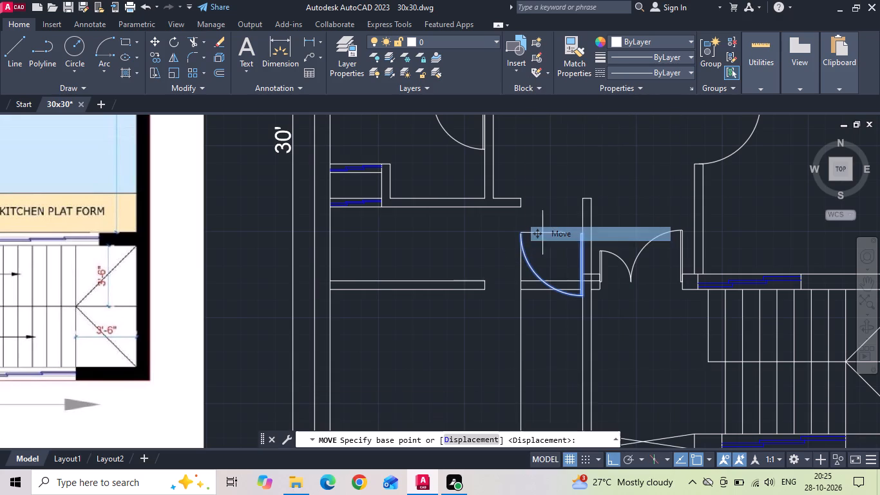
left_click(521, 232)
scroll(520, 201, "up", 3)
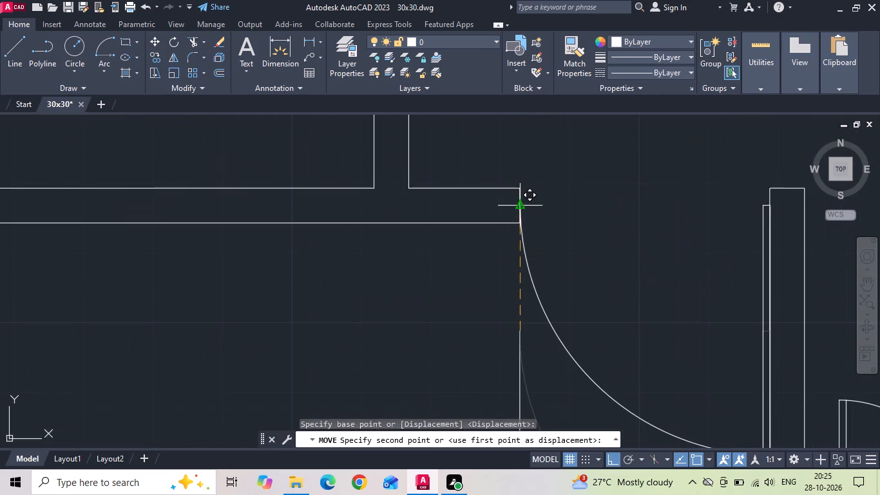
left_click(519, 207)
Erase the leftover old wall and jamb lines inside Room-03, below the relocated door.
scroll(519, 207, "down", 4)
left_click_drag(528, 249, 515, 260)
left_click(461, 282)
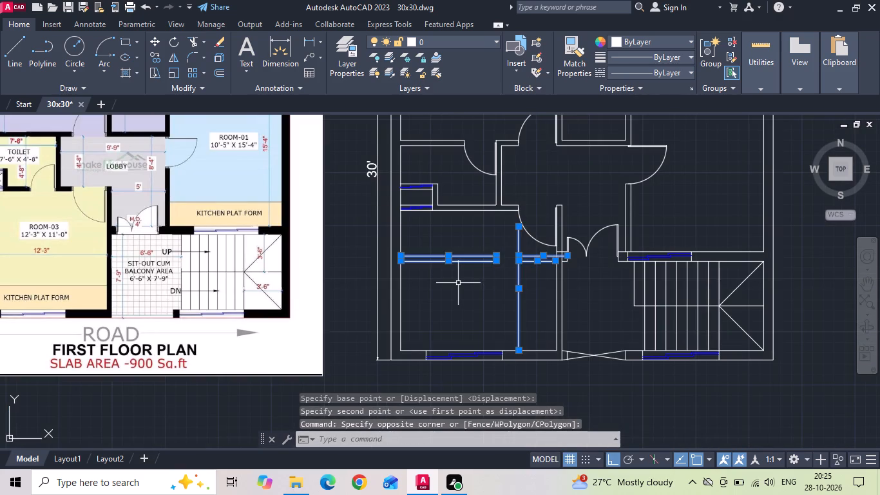
key("Delete")
Trim the lines crossing the junction between Room-03's right wall and the short wall stub beside the main door.
scroll(571, 257, "up", 3)
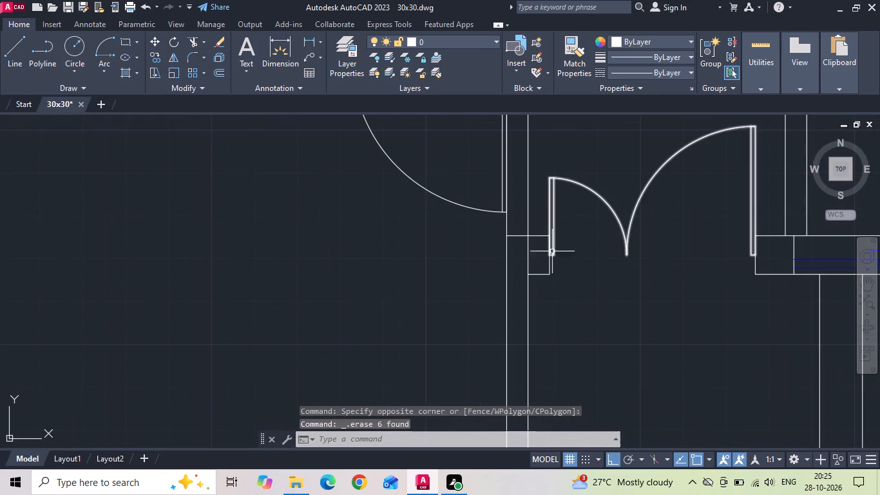
type("tr")
key("space")
left_click(524, 235)
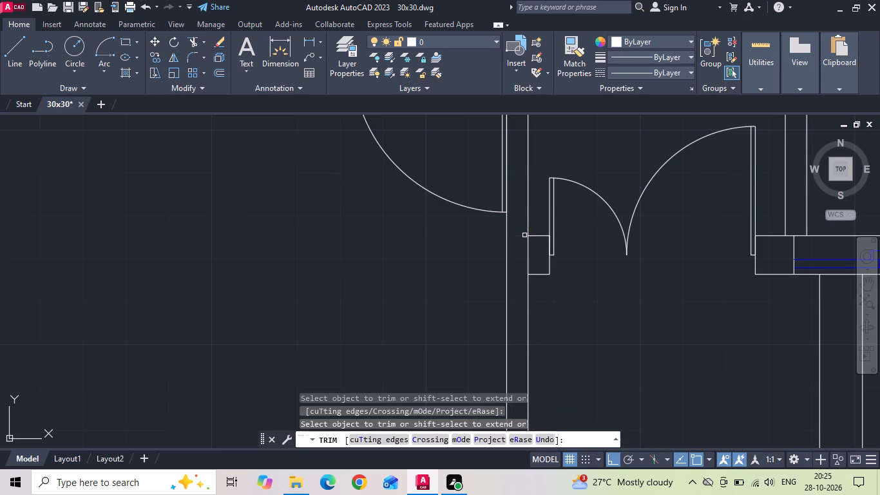
left_click(526, 247)
left_click(534, 256)
scroll(393, 294, "down", 3)
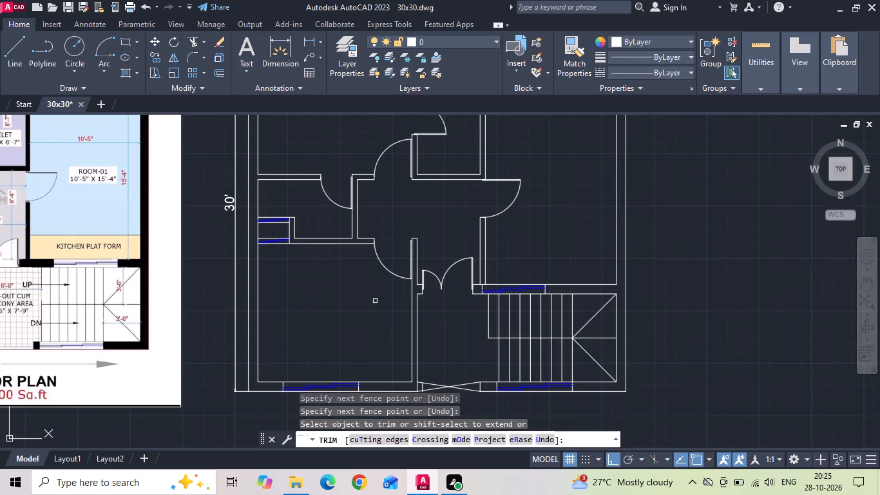
scroll(496, 278, "up", 4)
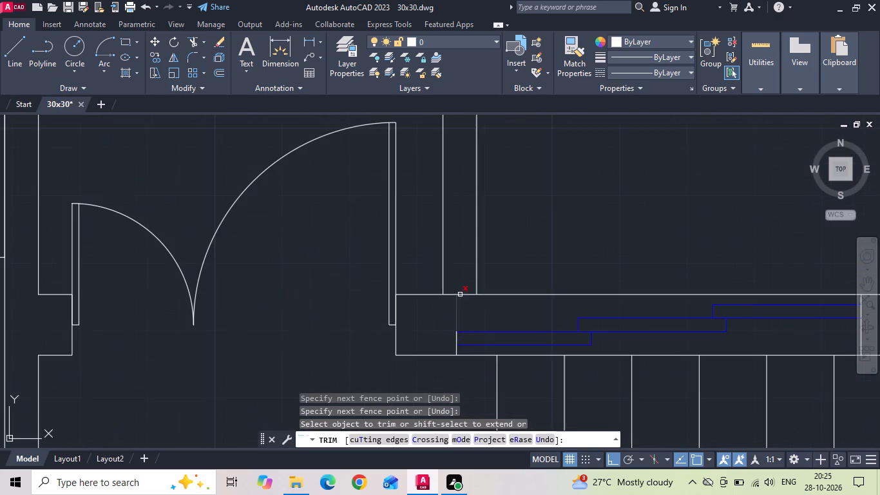
scroll(482, 260, "down", 5)
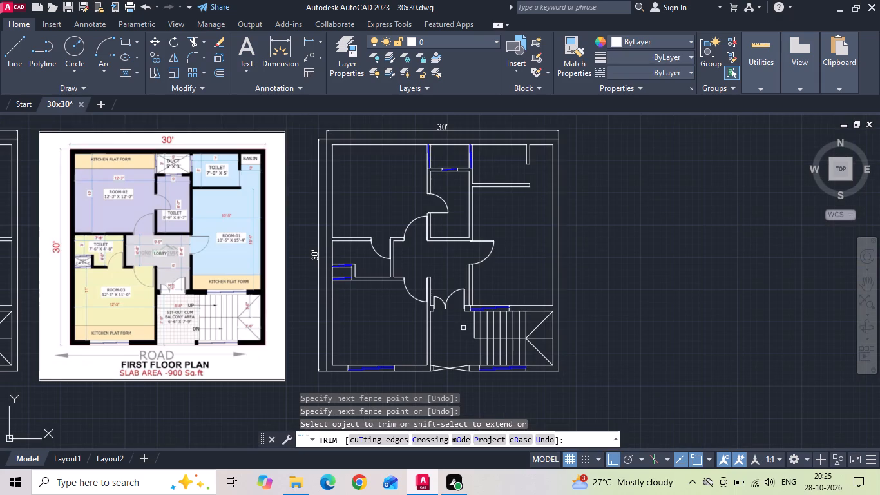
key("Escape")
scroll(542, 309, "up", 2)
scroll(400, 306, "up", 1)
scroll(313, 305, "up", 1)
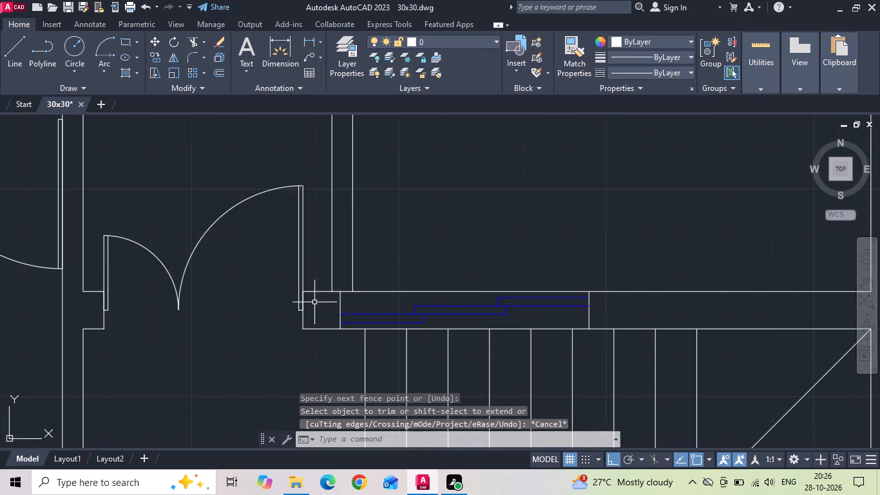
Trim the lines crossing the junction where the vertical wall beside the main door meets the wall above the staircase.
key("t")
key("r")
key("space")
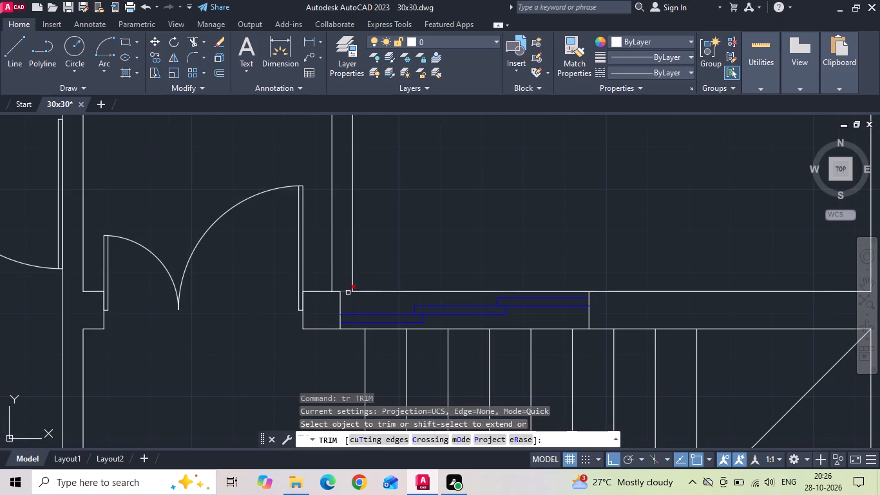
left_click(347, 291)
left_click(334, 289)
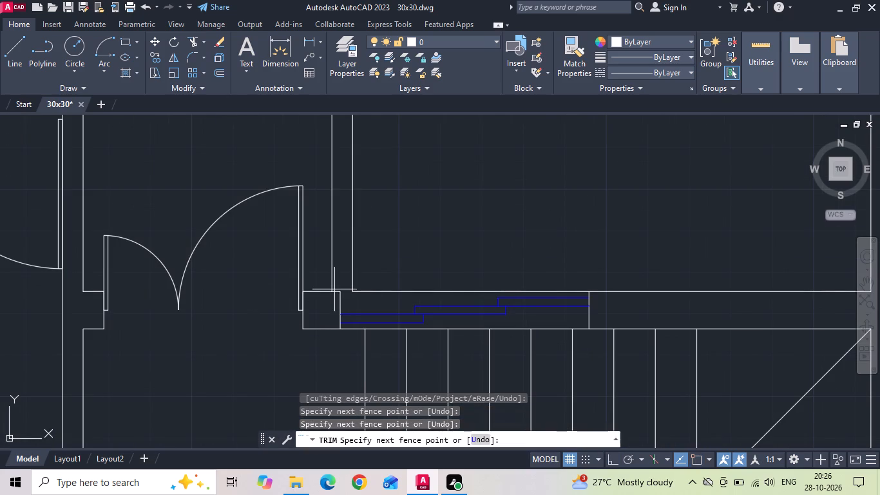
left_click(334, 301)
scroll(329, 302, "down", 2)
key("Escape")
Draw a vertical guide line down across the wall above the staircase from the midpoint of its upper line.
key("l")
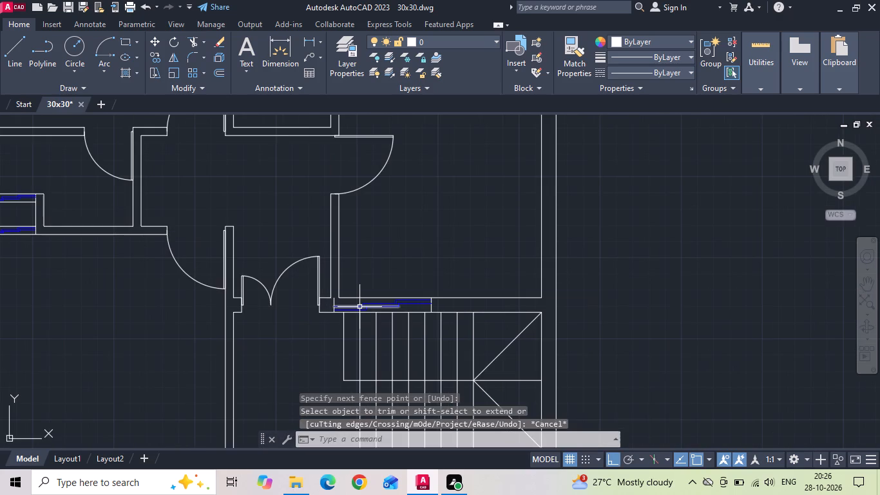
key("space")
left_click(442, 294)
scroll(440, 307, "up", 2)
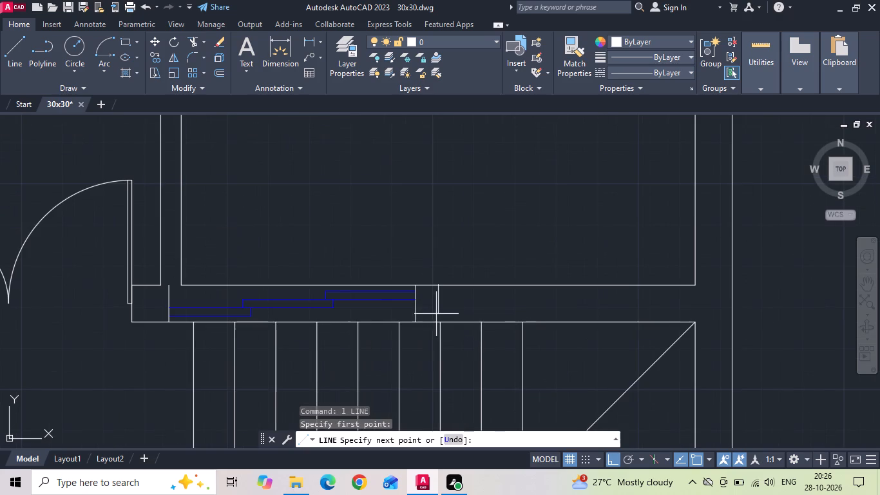
left_click(421, 347)
key("Escape")
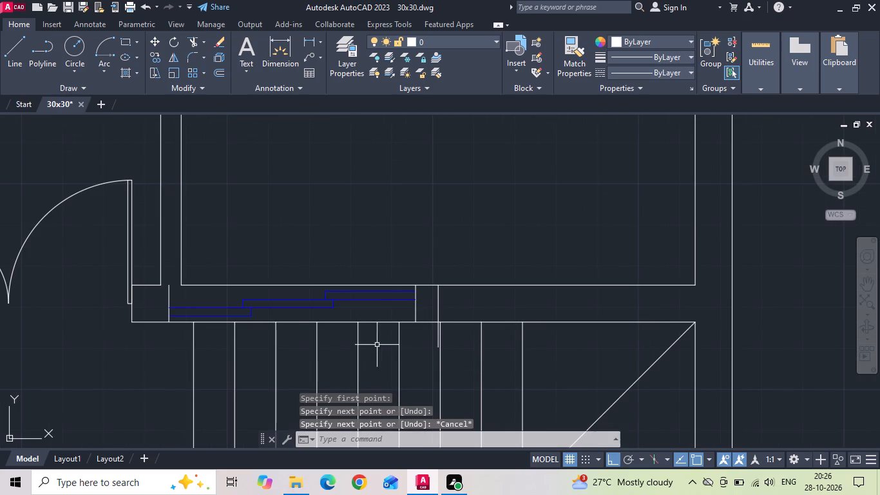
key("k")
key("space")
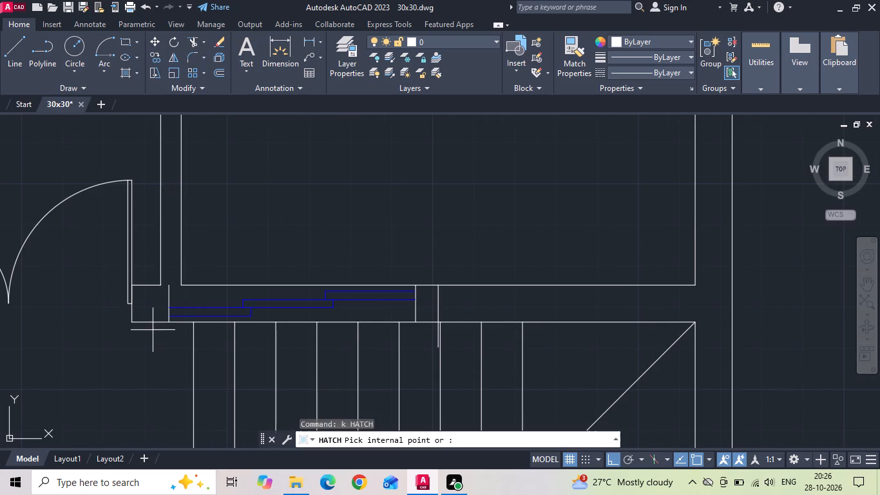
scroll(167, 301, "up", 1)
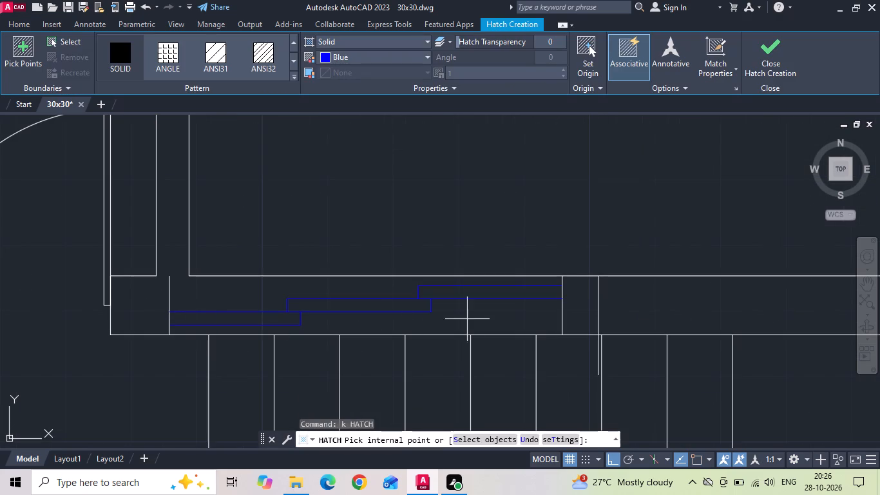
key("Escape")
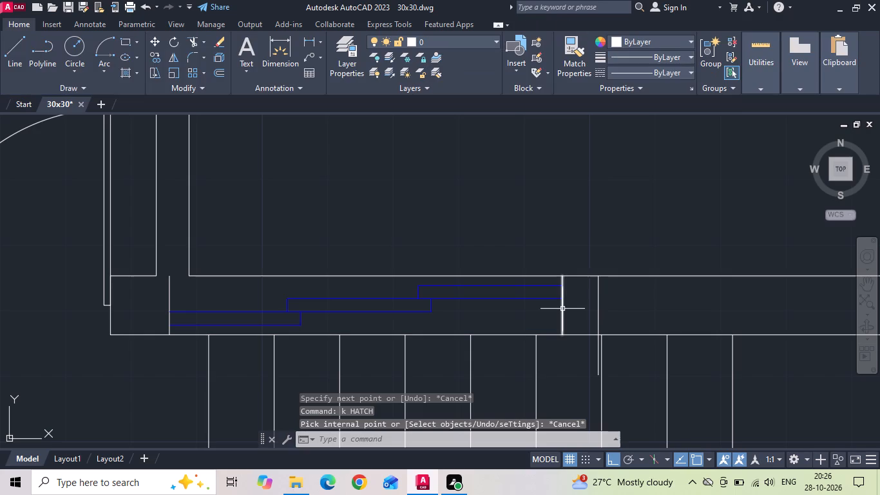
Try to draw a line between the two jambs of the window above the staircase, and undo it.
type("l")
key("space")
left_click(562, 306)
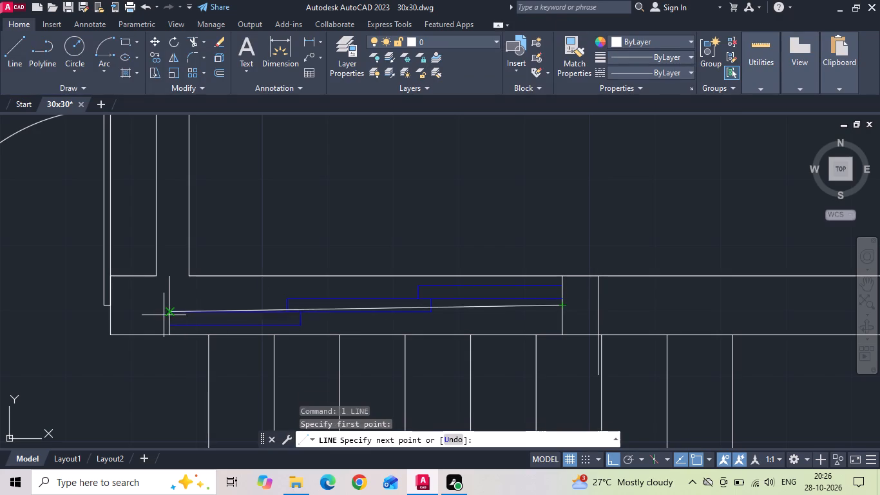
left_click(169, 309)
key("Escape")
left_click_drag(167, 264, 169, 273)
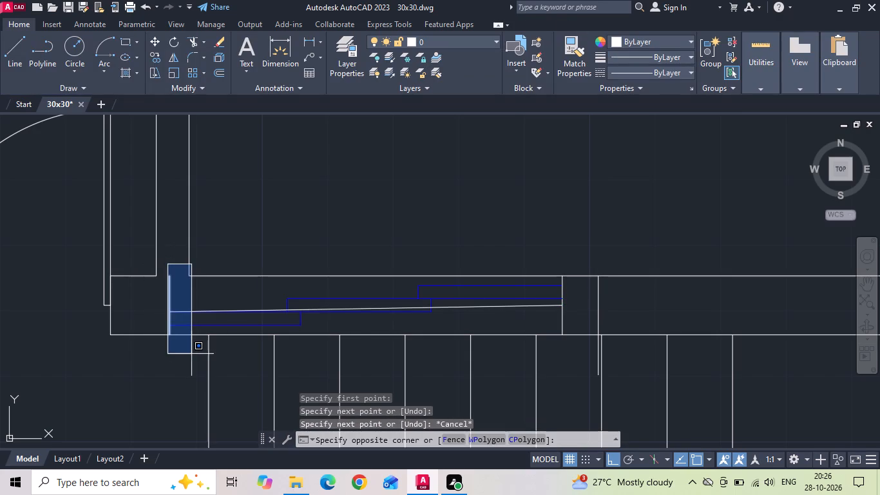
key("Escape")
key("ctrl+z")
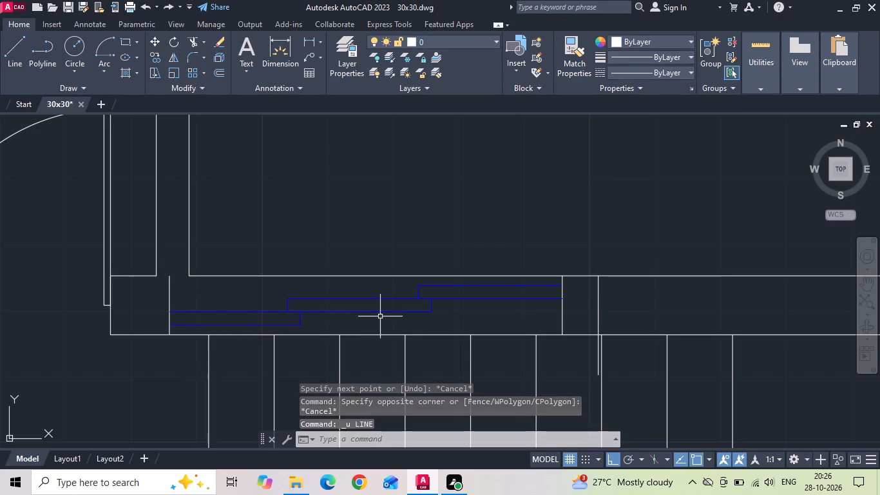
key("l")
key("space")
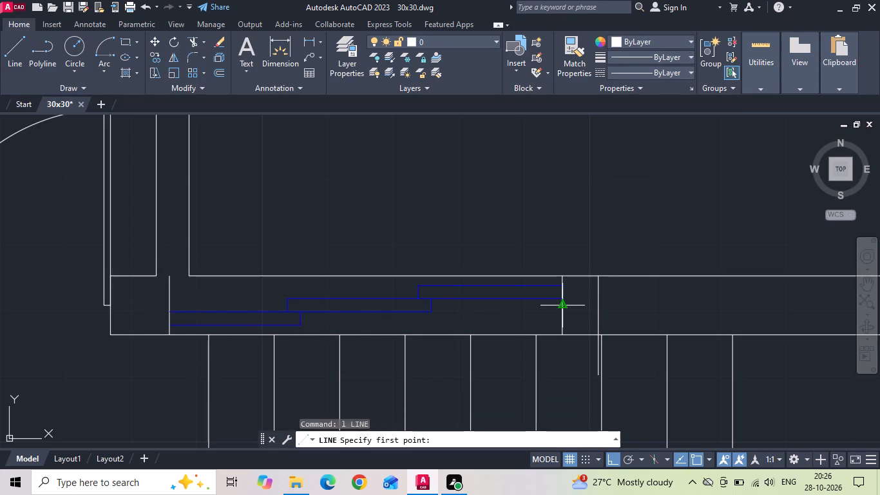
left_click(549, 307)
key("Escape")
Draw a horizontal centre line joining the midpoints of the two jambs of the window above the staircase.
type("l")
key("space")
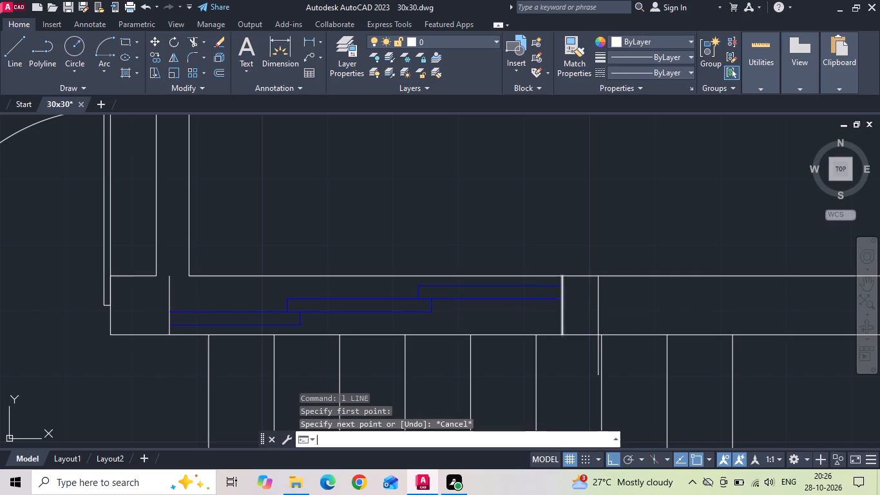
left_click(564, 309)
scroll(159, 307, "up", 1)
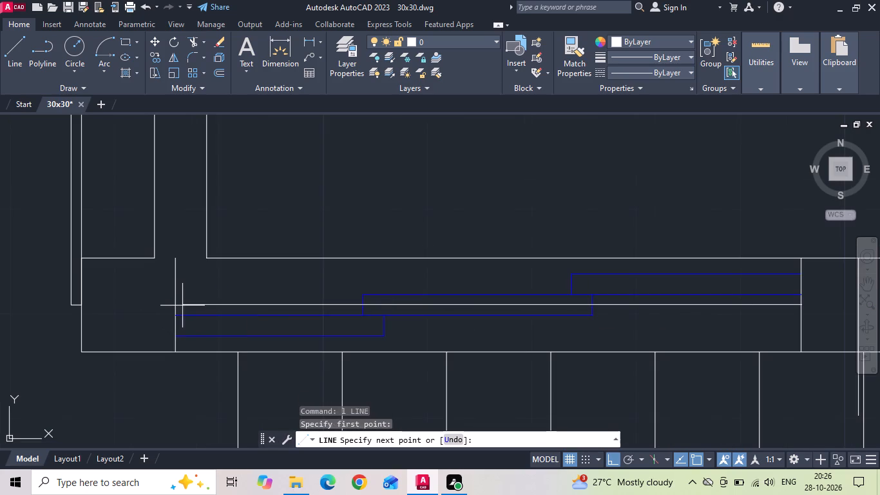
left_click(175, 304)
key("Escape")
Move the window, its jambs and centre line horizontally from the centre line's midpoint to the vertical guide line.
left_click(166, 246)
scroll(170, 269, "down", 1)
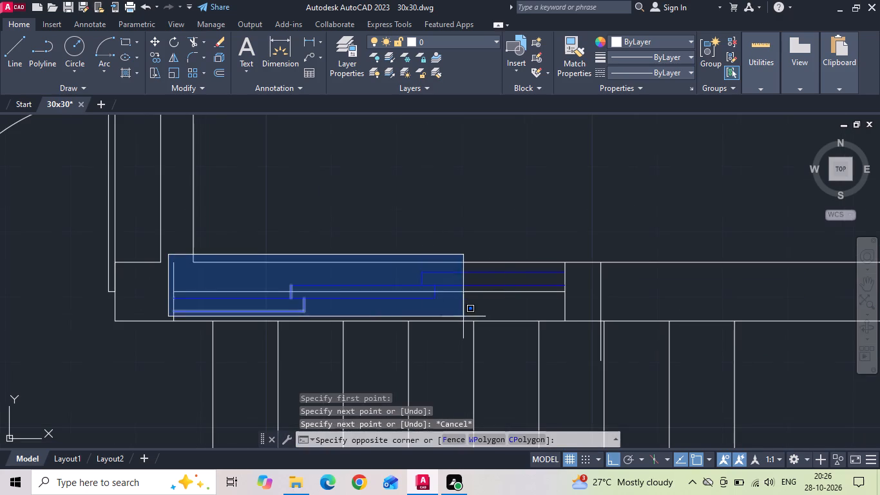
left_click(585, 326)
right_click(379, 237)
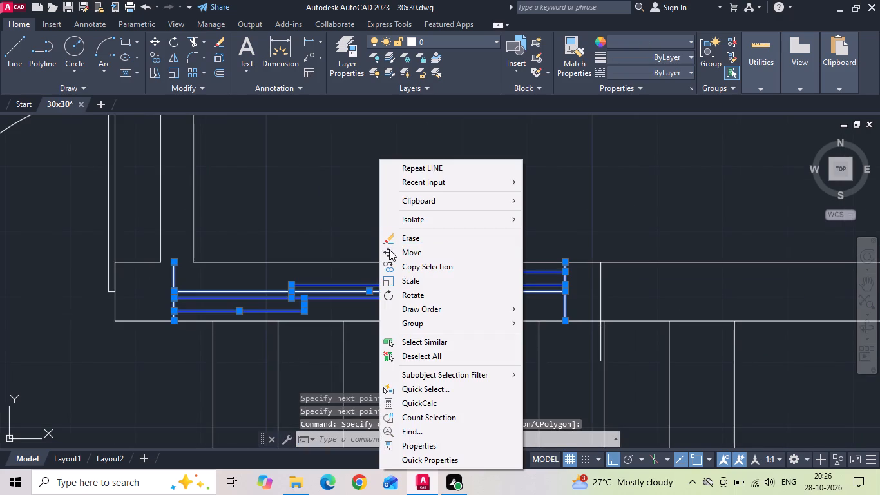
left_click(390, 252)
left_click(368, 294)
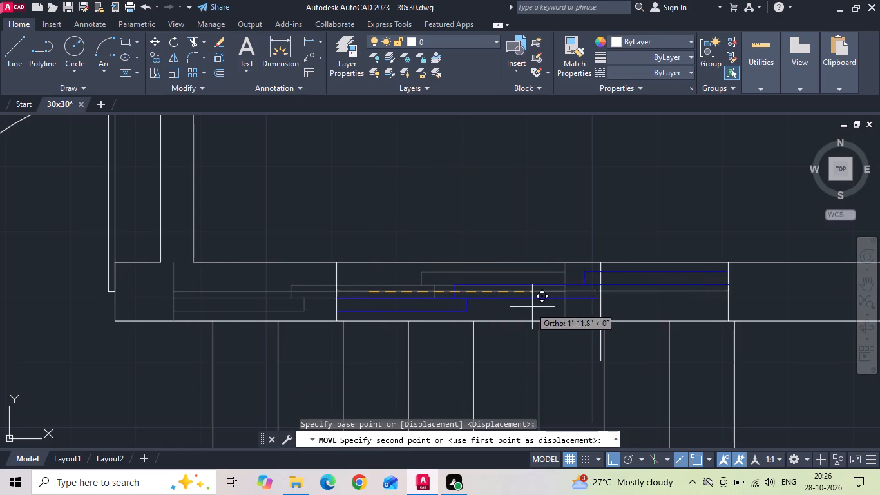
left_click(600, 295)
Select the vertical guide line crossing the middle of the window above the staircase.
left_click(602, 336)
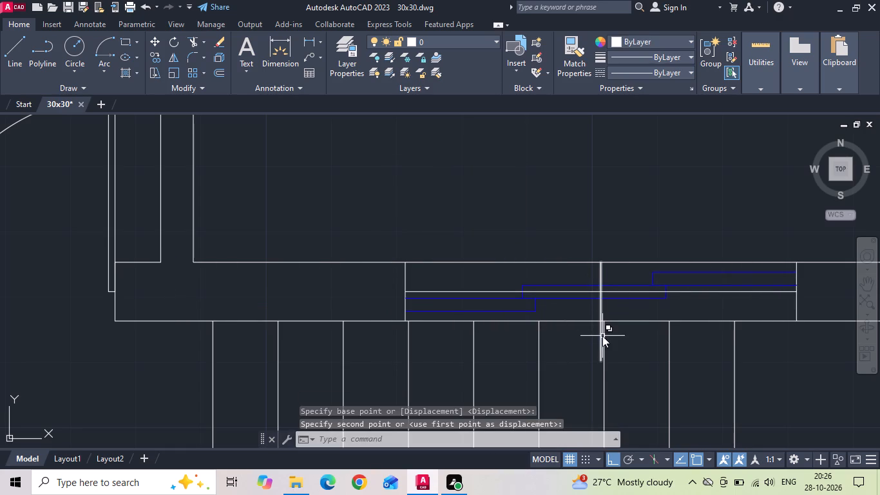
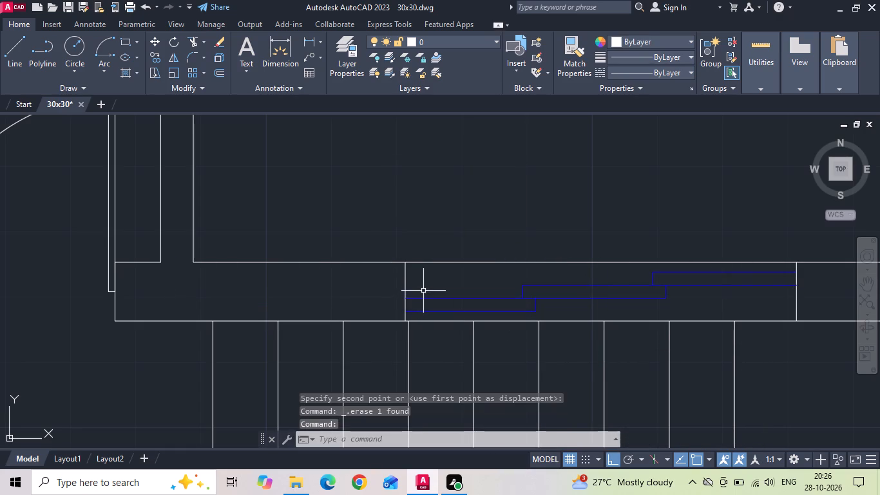
Select the two crossed diagonal lines in the front wall opening of the sit-out balcony, beside the staircase.
scroll(423, 291, "down", 3)
scroll(521, 320, "down", 1)
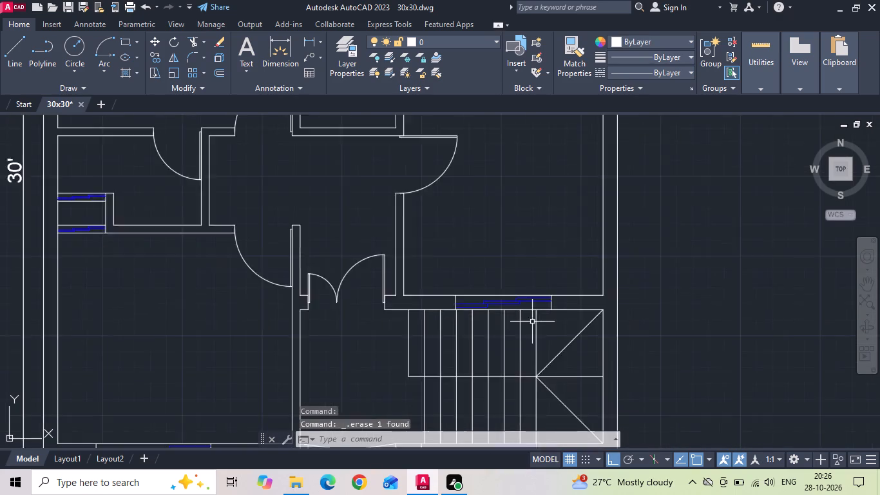
scroll(532, 322, "down", 2)
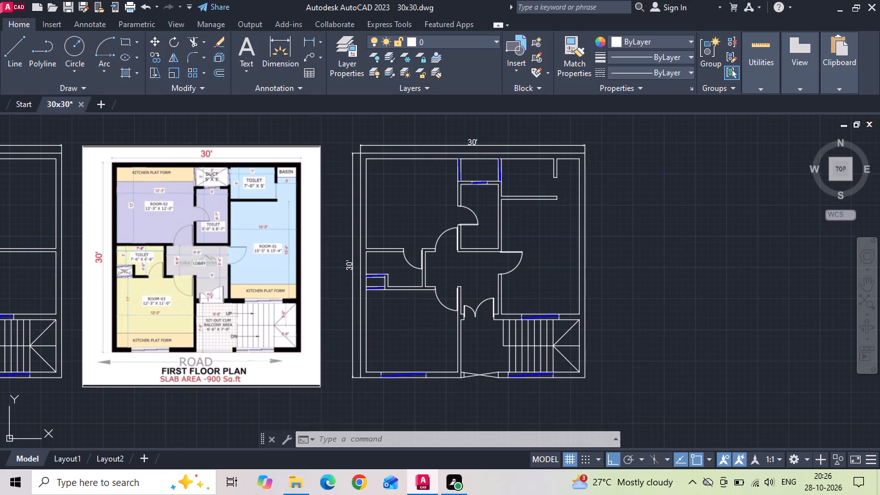
scroll(233, 357, "up", 2)
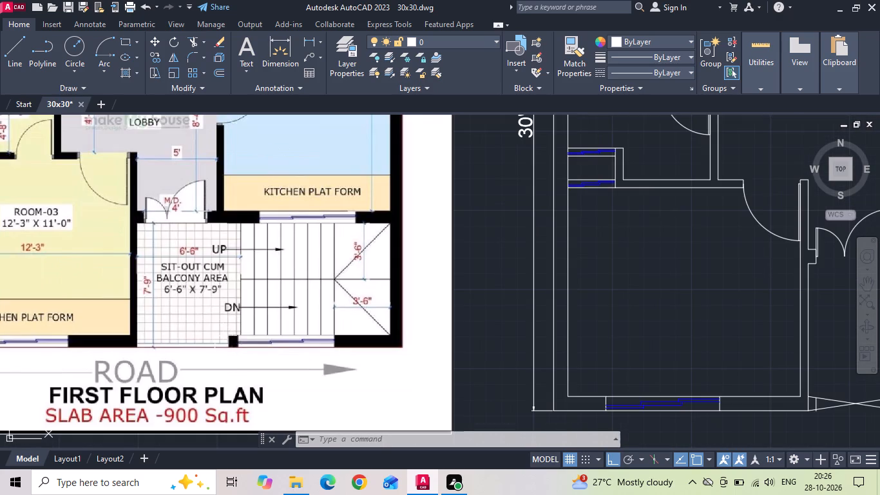
scroll(177, 306, "down", 1)
scroll(622, 382, "up", 1)
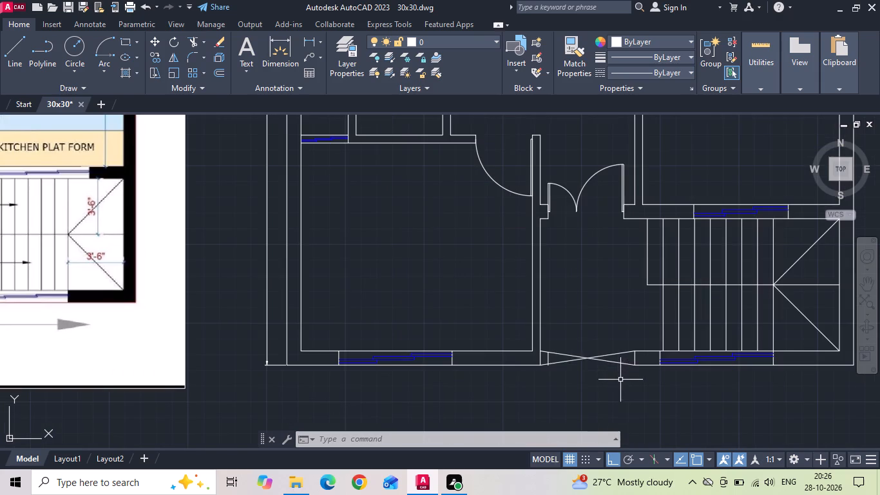
left_click(598, 356)
left_click(617, 356)
left_click(607, 371)
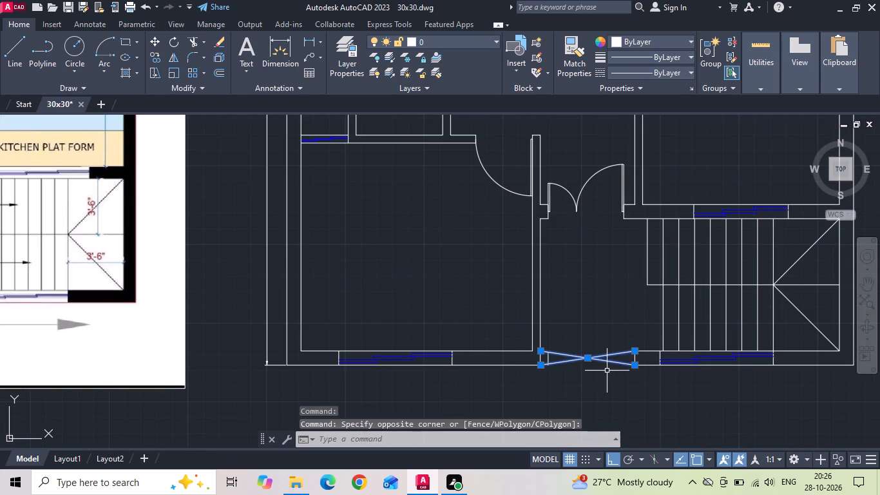
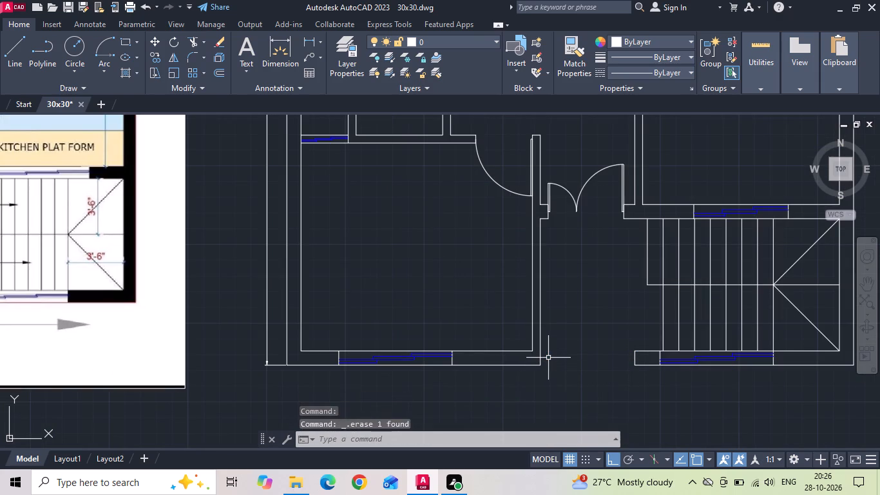
Extend the outer front wall line across the sit-out balcony opening to meet the wall of the front room.
type("ex")
key("space")
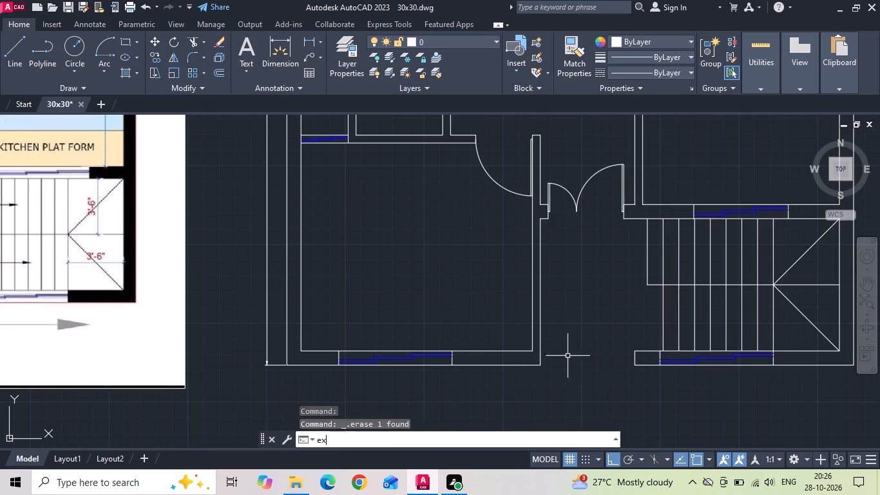
left_click(647, 366)
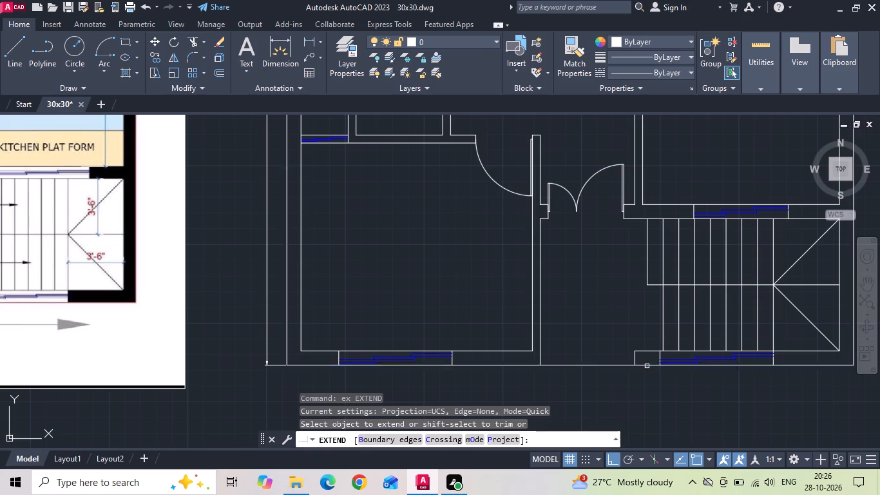
scroll(546, 373, "down", 1)
key("Escape")
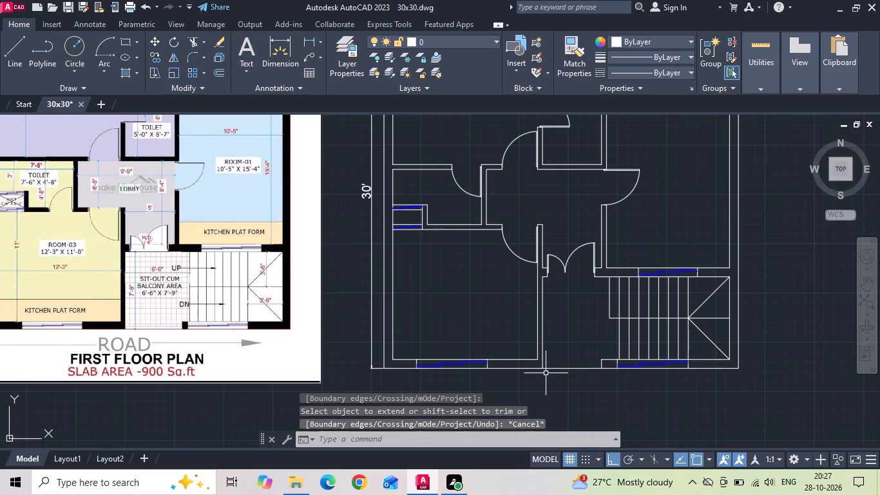
Save the 30x30 drawing.
key("ctrl+s")
key("ctrl+s")
key("ctrl+s")
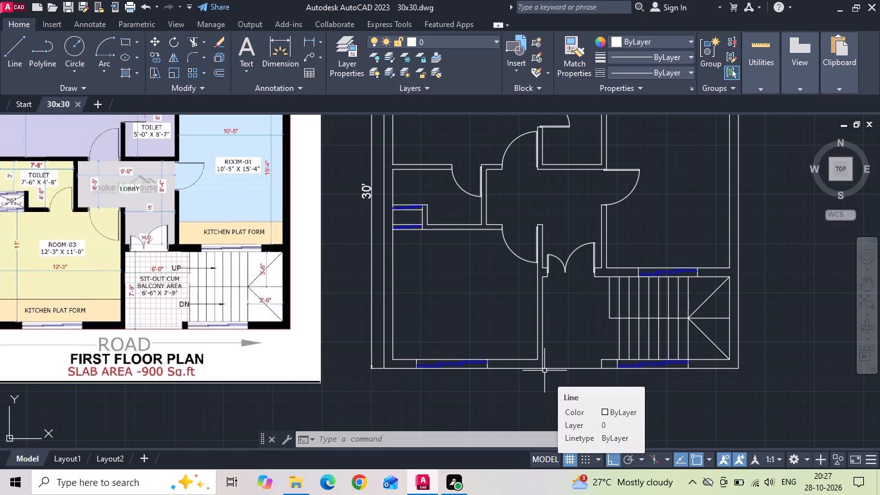
key("ctrl+s")
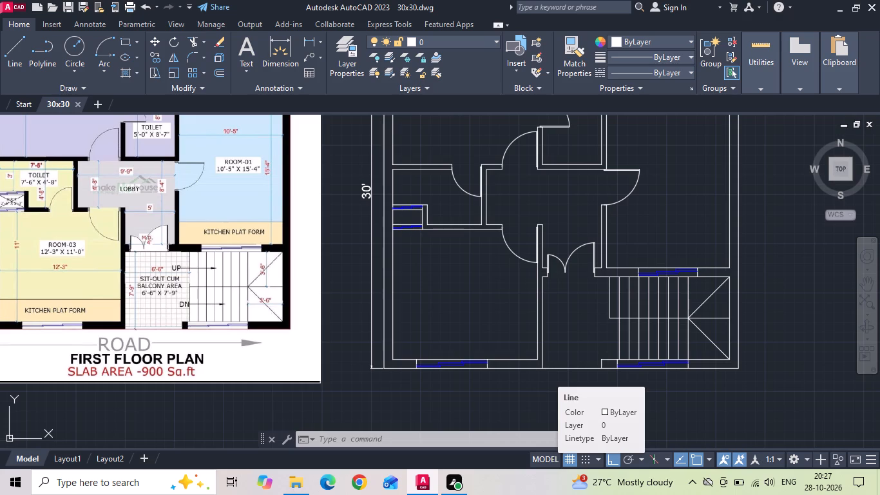
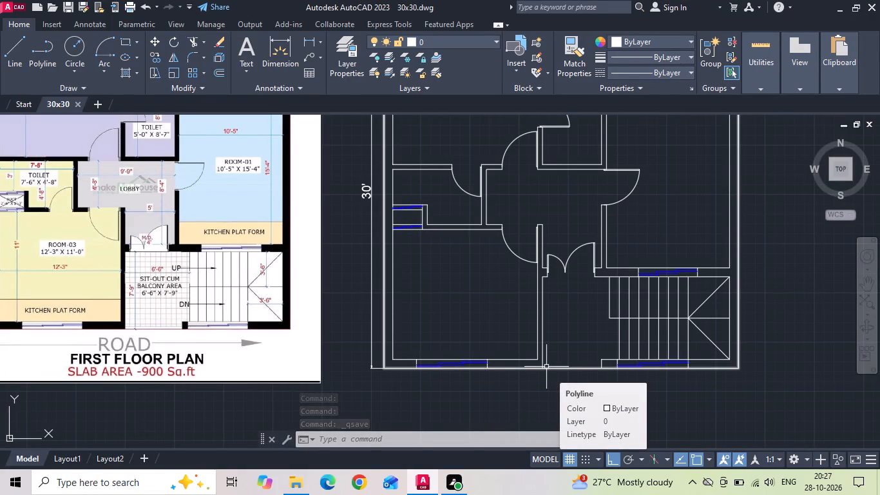
Save the 30x30 drawing.
key("ctrl+s")
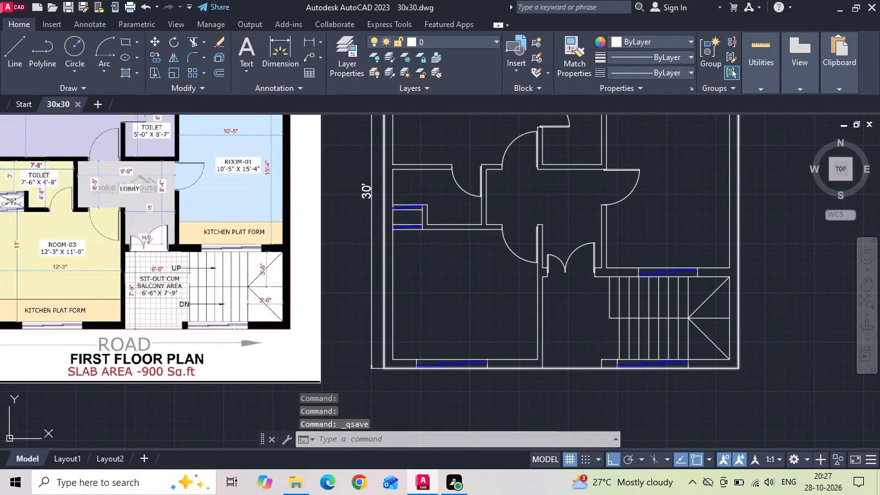
Measure the sit-out width from the front room wall to the stair's outermost tread line and to the tread line beside it.
left_click(309, 41)
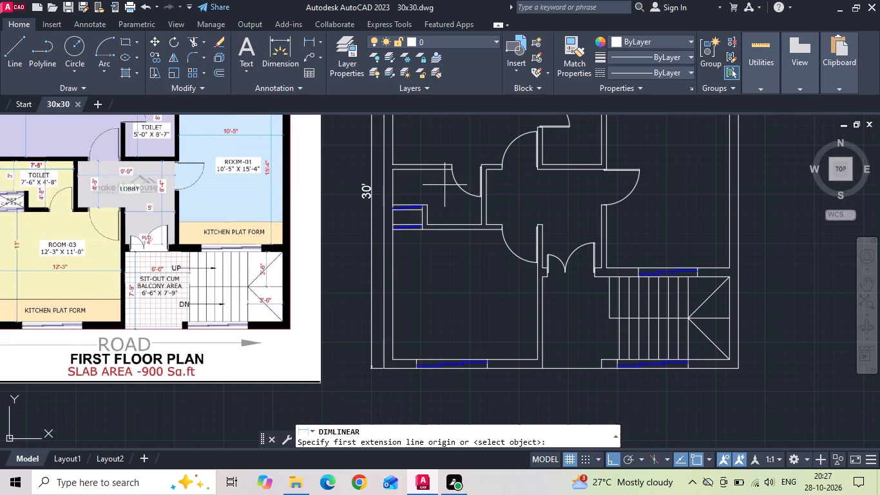
scroll(602, 291, "up", 1)
left_click(608, 290)
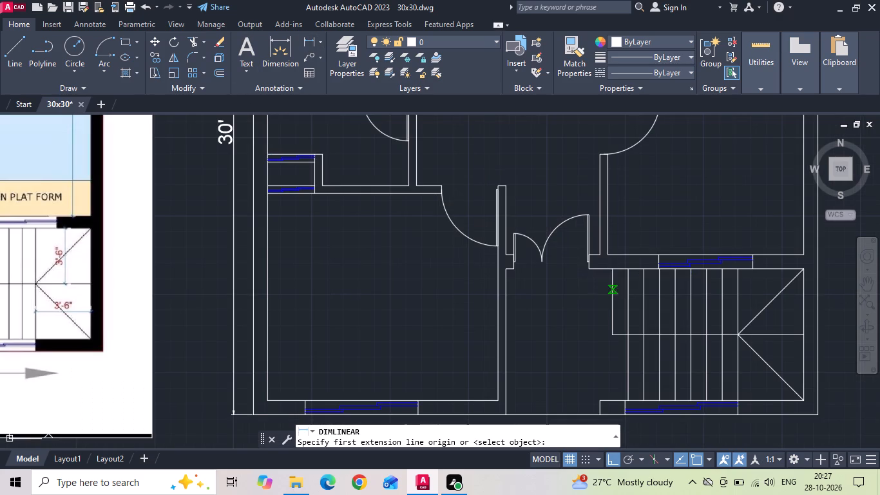
left_click(506, 289)
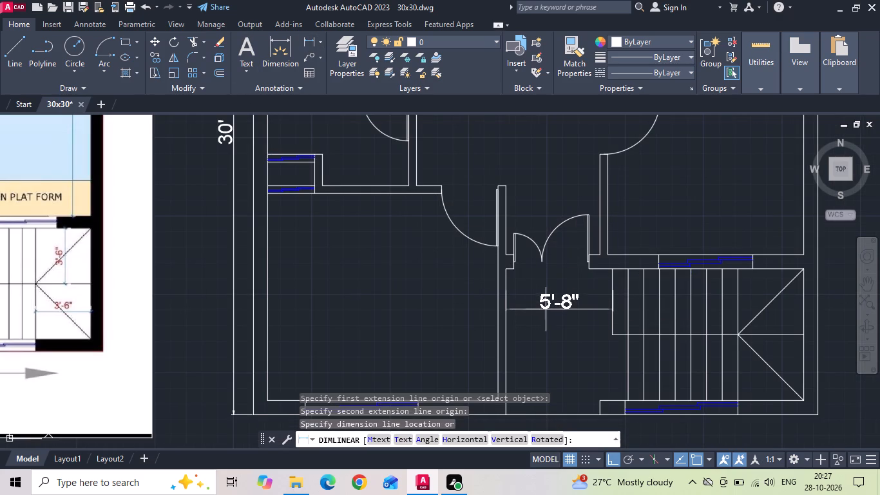
key("Escape")
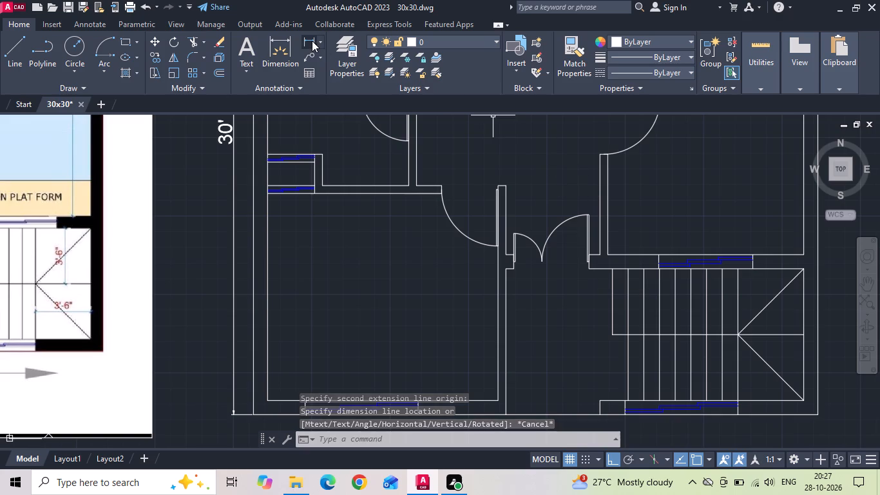
left_click(312, 41)
left_click(626, 302)
left_click(506, 301)
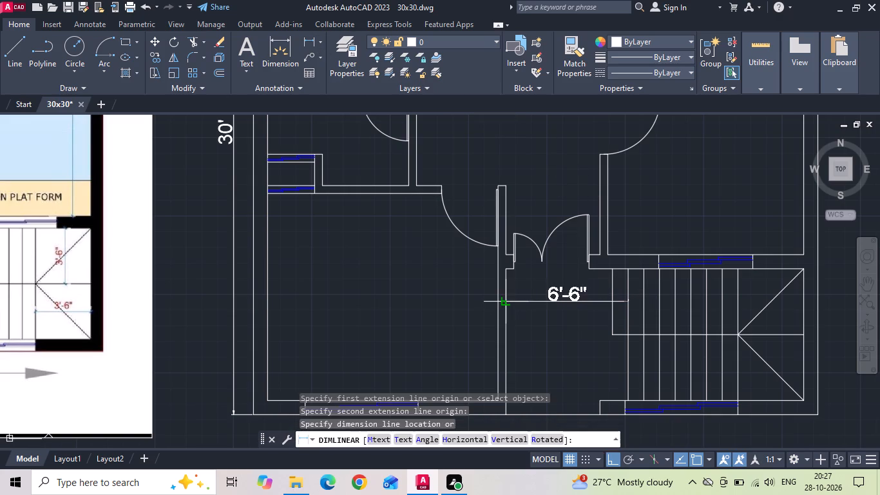
key("Escape")
Trim away the stair's outermost tread line and the stub of the flight divider line on the sit-out side.
key("t")
key("r")
key("space")
left_click_drag(609, 321, 617, 328)
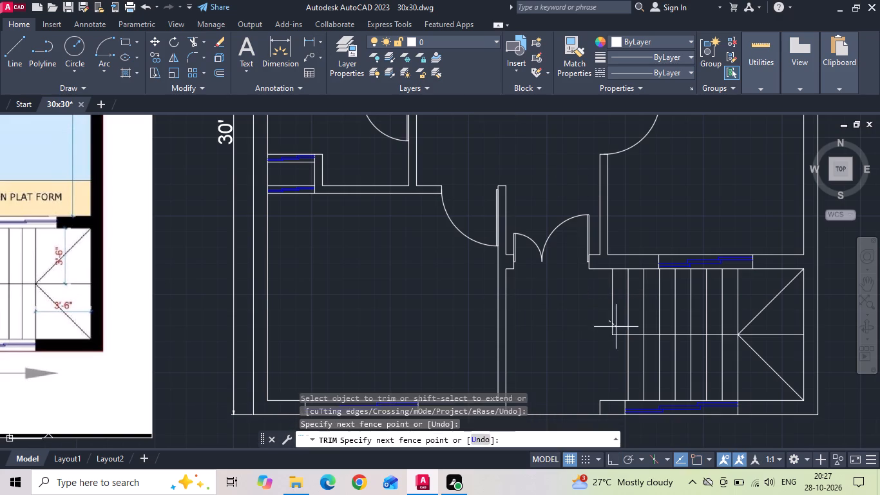
left_click_drag(617, 328, 622, 343)
scroll(598, 326, "down", 1)
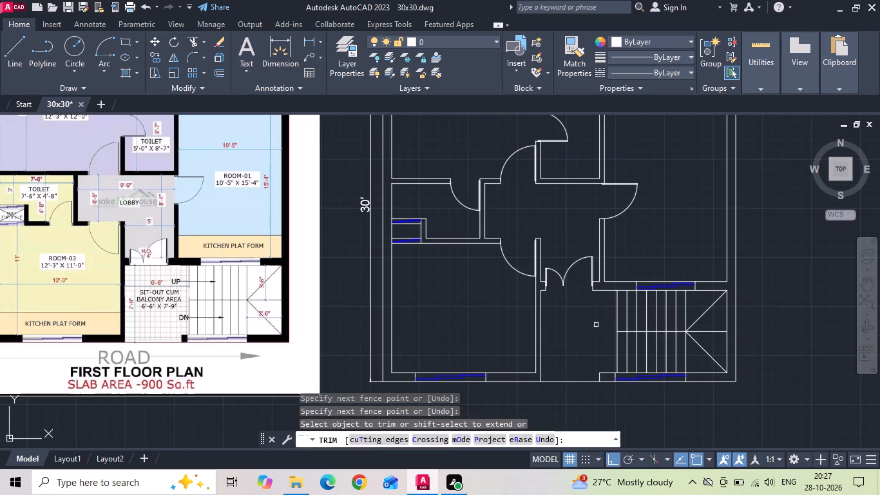
key("Escape")
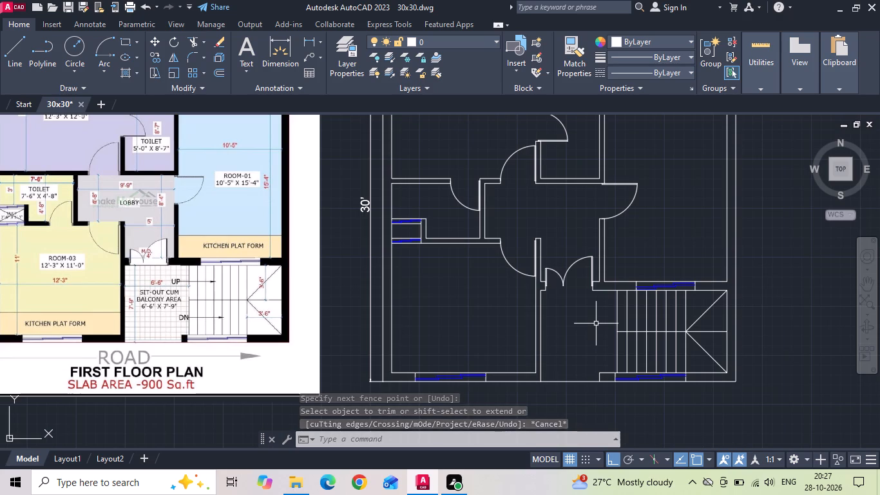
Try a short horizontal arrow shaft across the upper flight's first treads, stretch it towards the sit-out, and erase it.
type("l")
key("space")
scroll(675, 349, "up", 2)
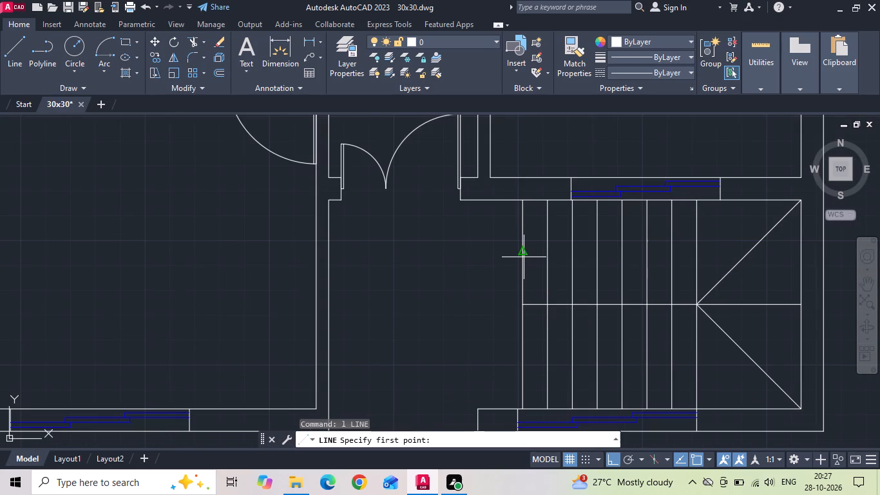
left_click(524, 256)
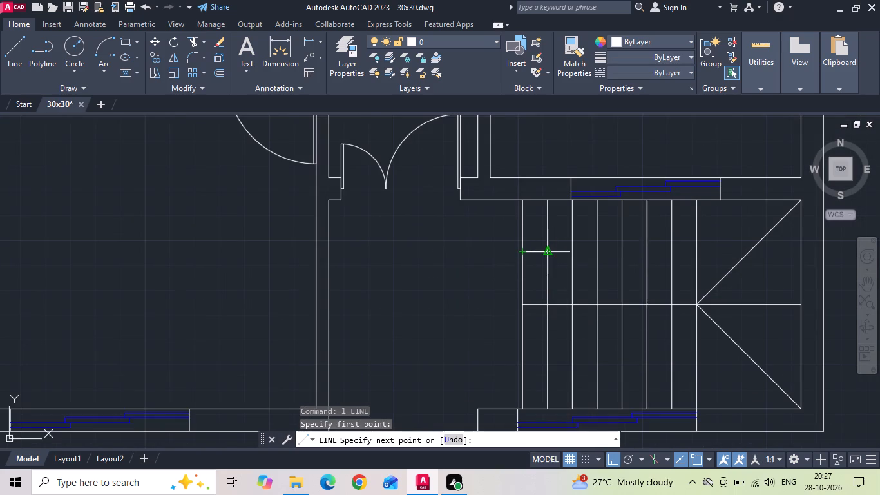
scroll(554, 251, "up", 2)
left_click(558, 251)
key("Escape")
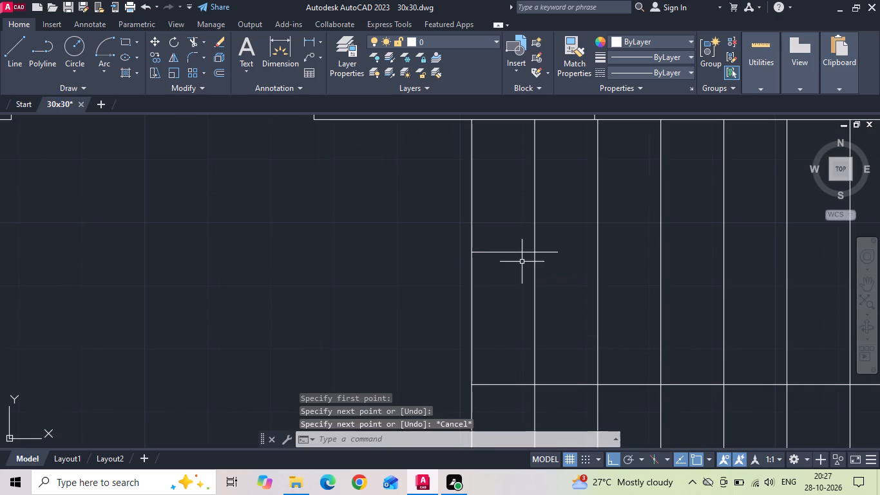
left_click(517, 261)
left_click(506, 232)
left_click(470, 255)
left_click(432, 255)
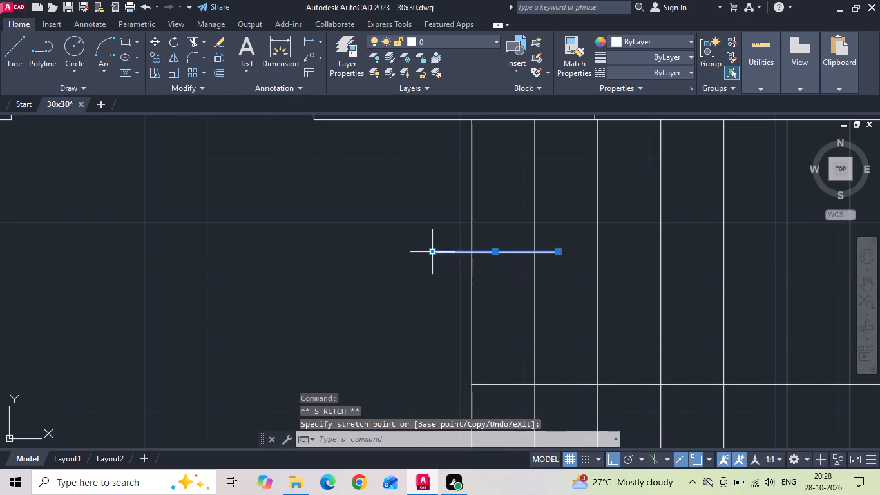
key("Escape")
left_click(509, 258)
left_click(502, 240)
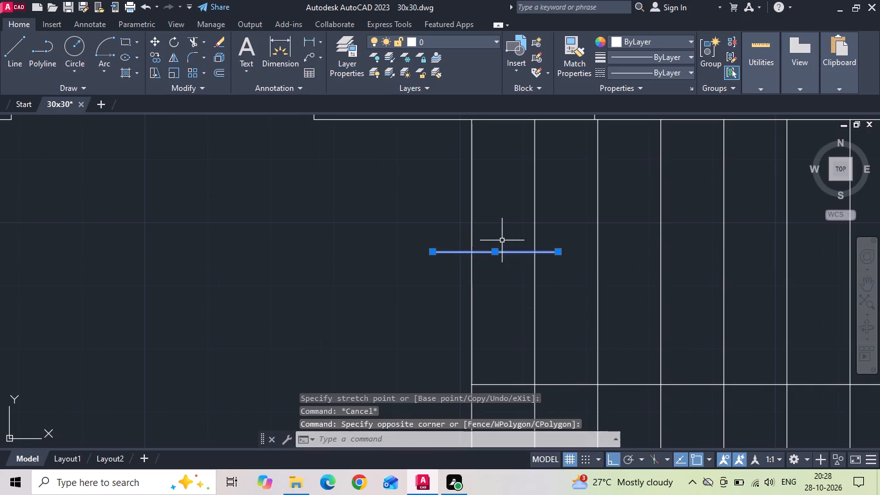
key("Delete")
Draw a horizontal arrow shaft from the middle of the upper flight's first tread line to just past the second tread line.
type("l")
key("space")
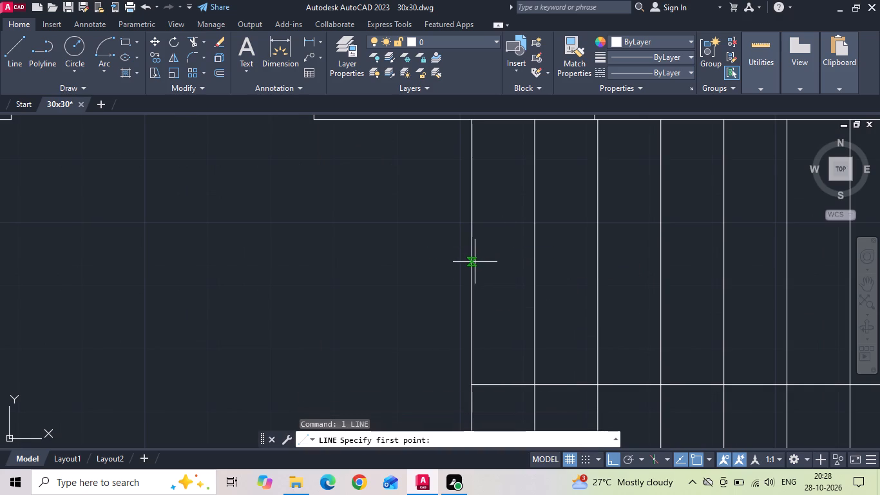
left_click(473, 254)
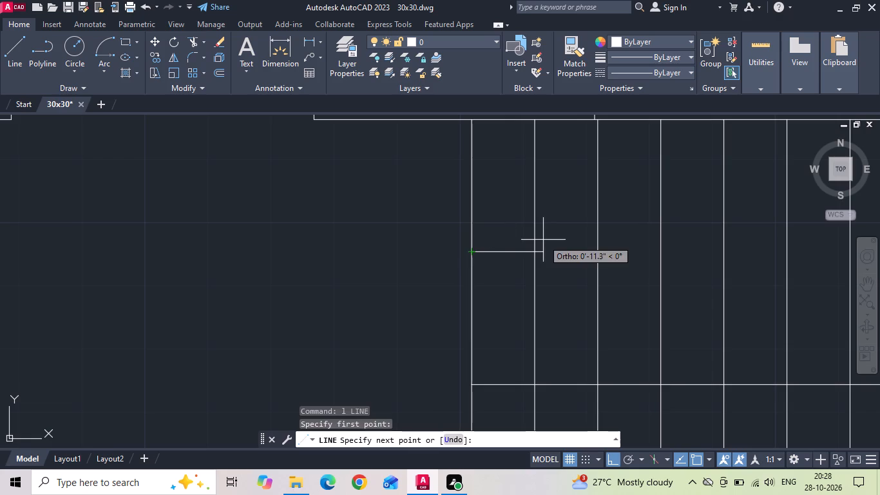
scroll(549, 241, "up", 2)
left_click(577, 247)
key("Escape")
Draw a three-sided inscribed polygon centred on the shaft's end and stretch its tip forward into a longer arrowhead.
type("pol")
key("space")
type("3")
key("space")
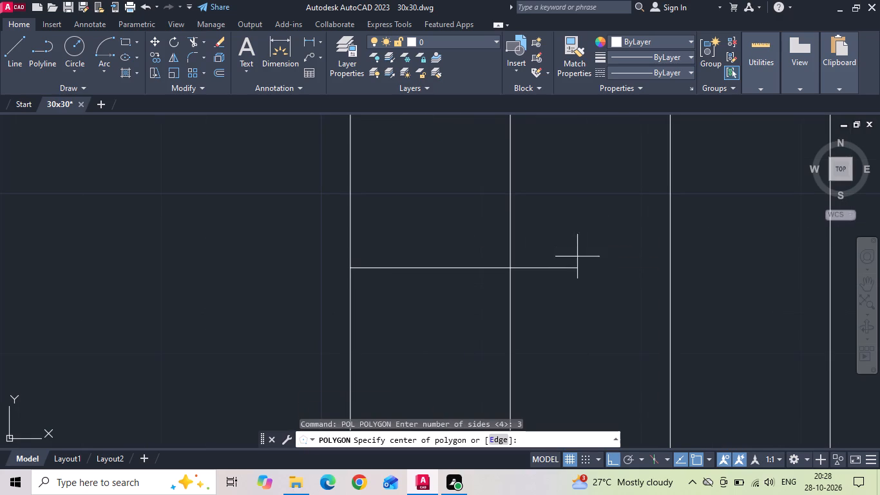
left_click(575, 268)
key("space")
key("space")
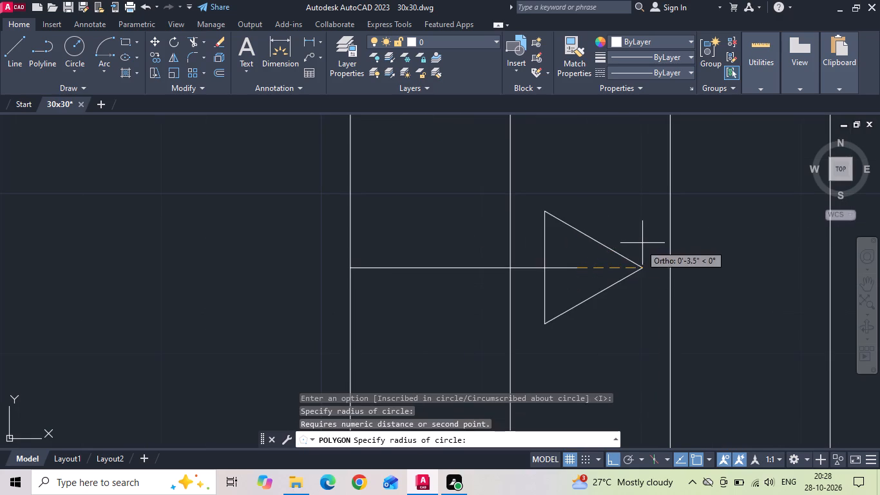
left_click(605, 253)
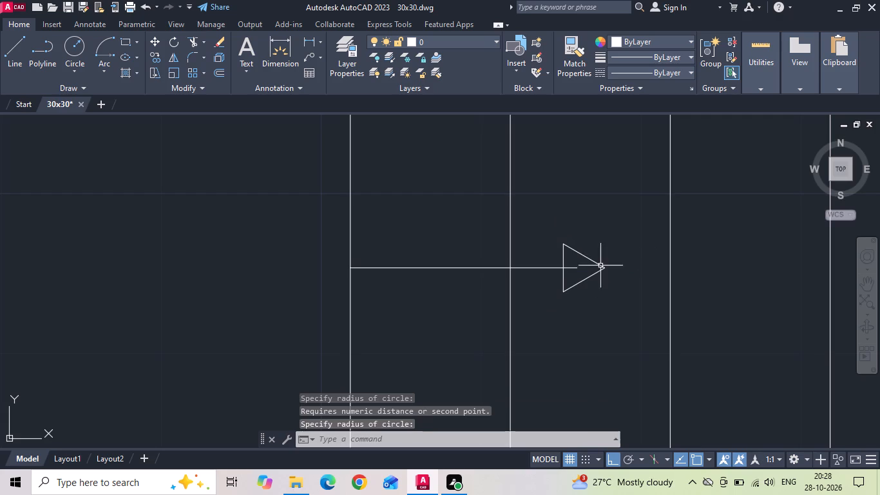
left_click(600, 266)
left_click(604, 269)
left_click(642, 274)
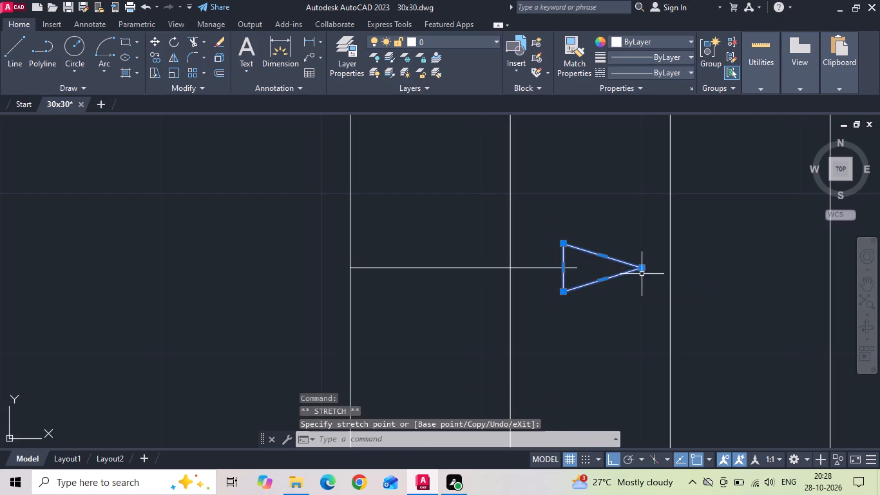
Trim the part of the arrow shaft that lies inside the arrowhead.
key("t")
key("r")
key("space")
left_click(573, 267)
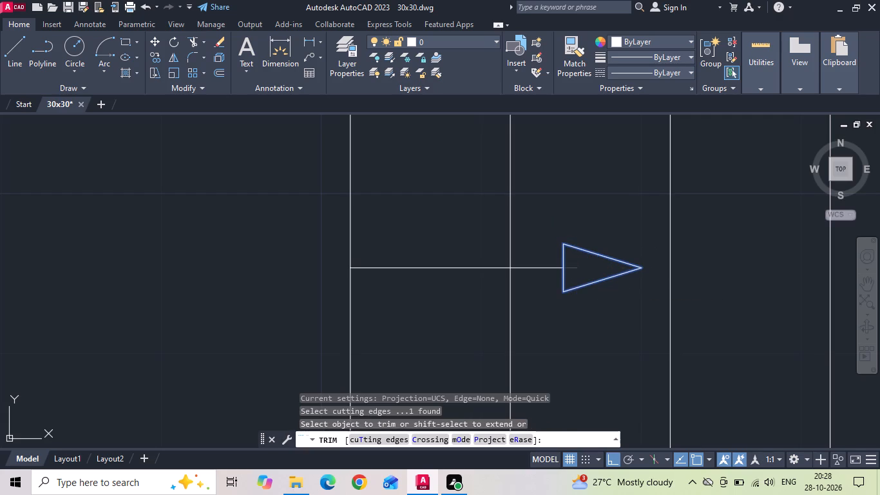
key("Escape")
Stretch the tail of the arrow shaft a short way beyond the first tread line into the sit-out.
left_click_drag(426, 283, 423, 275)
left_click(419, 249)
left_click(350, 267)
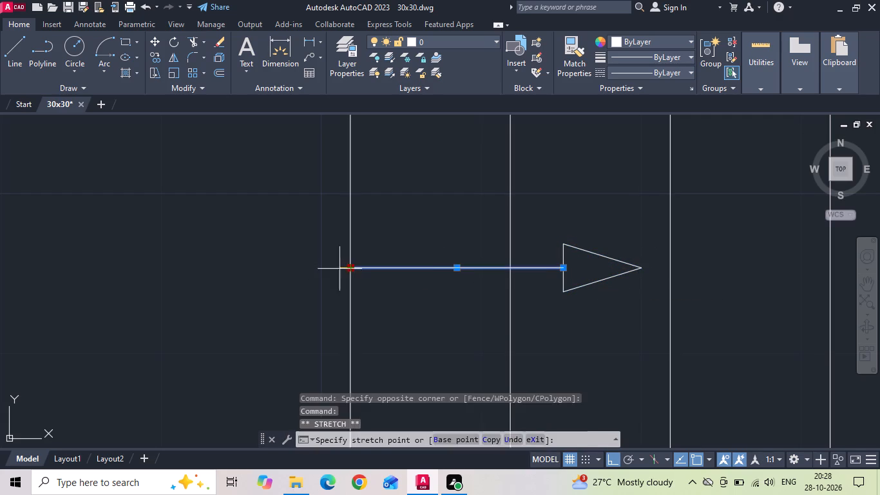
left_click(311, 269)
key("Escape")
Copy the arrow shaft and arrowhead from the upper flight to the middle of the lower flight's first tread line.
left_click_drag(579, 226, 546, 291)
left_click(544, 298)
right_click(544, 296)
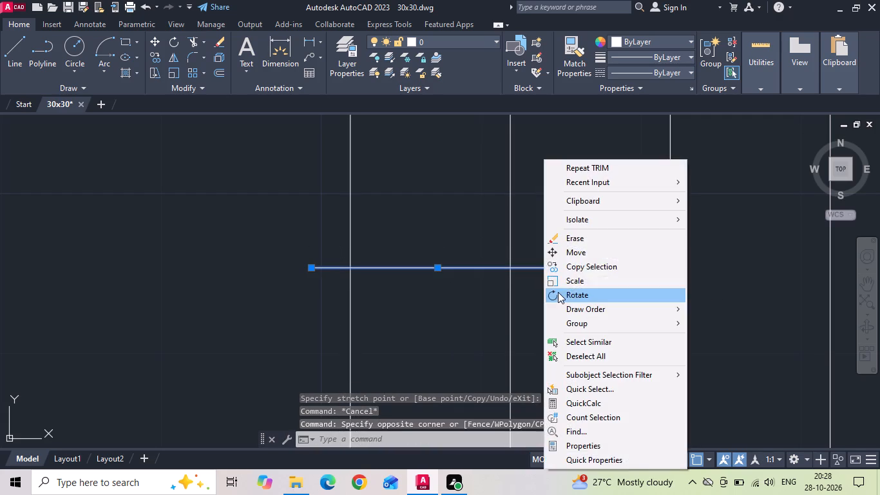
left_click(575, 267)
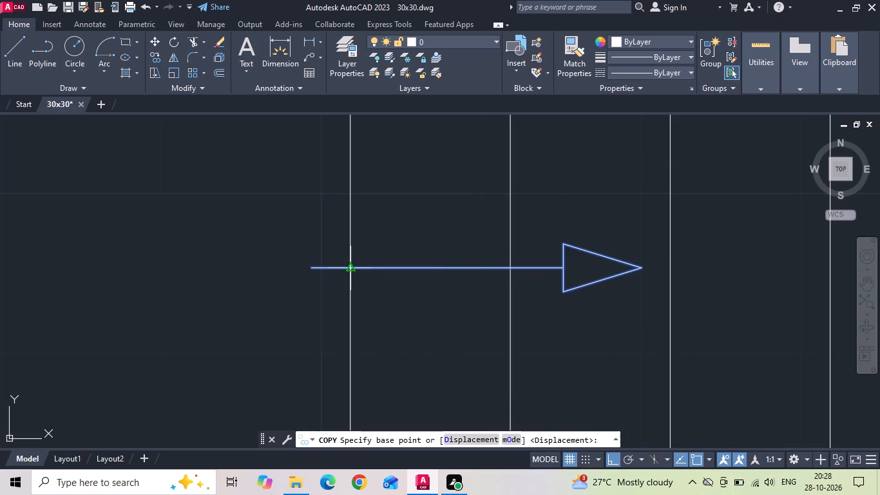
left_click(350, 264)
scroll(350, 264, "down", 3)
middle_click_drag(356, 353, 354, 179)
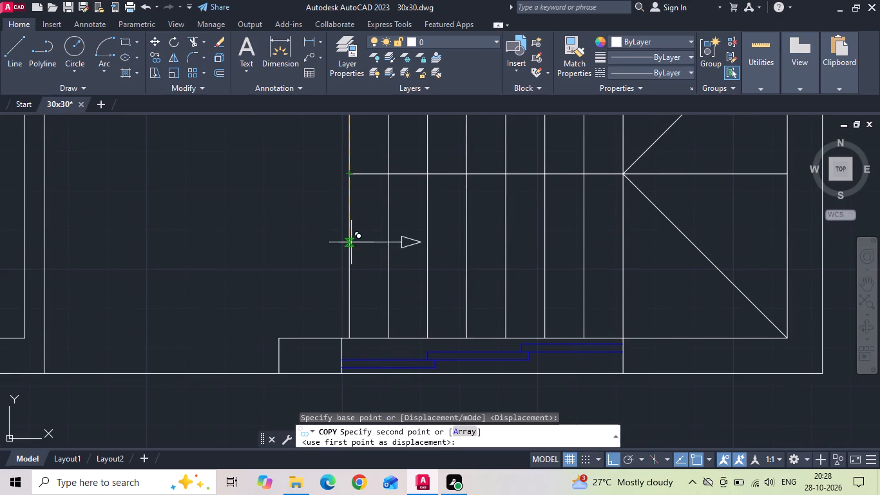
left_click(350, 256)
scroll(475, 268, "down", 3)
key("Escape")
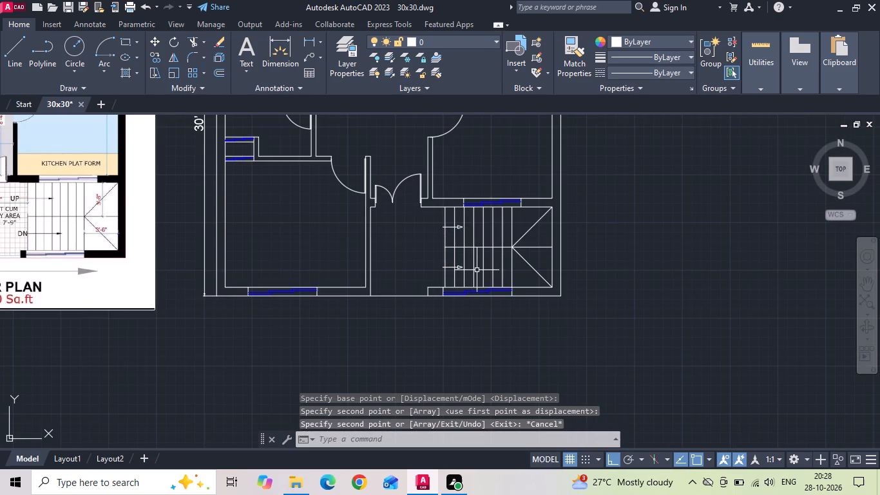
Add the single-line text DN beside the lower flight's arrow, with a height of 6" and a rotation of 0.
key("t")
key("Escape")
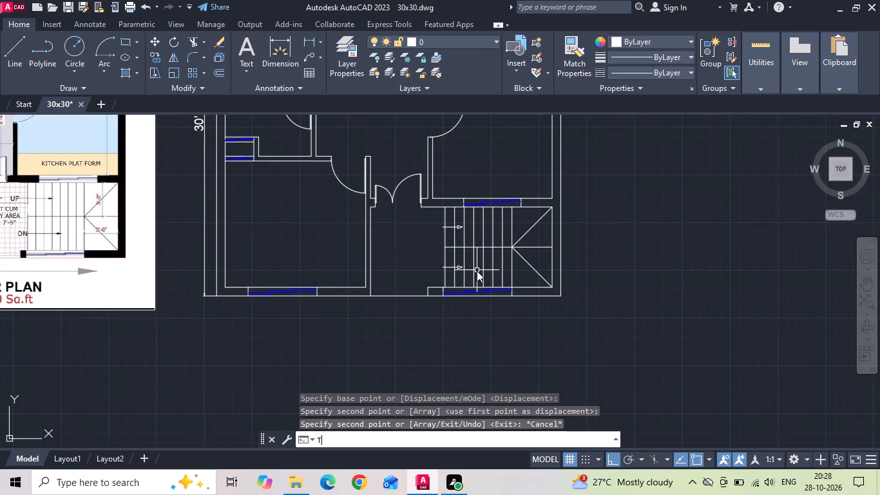
type("text")
key("space")
scroll(472, 262, "up", 2)
left_click_drag(381, 257, 379, 278)
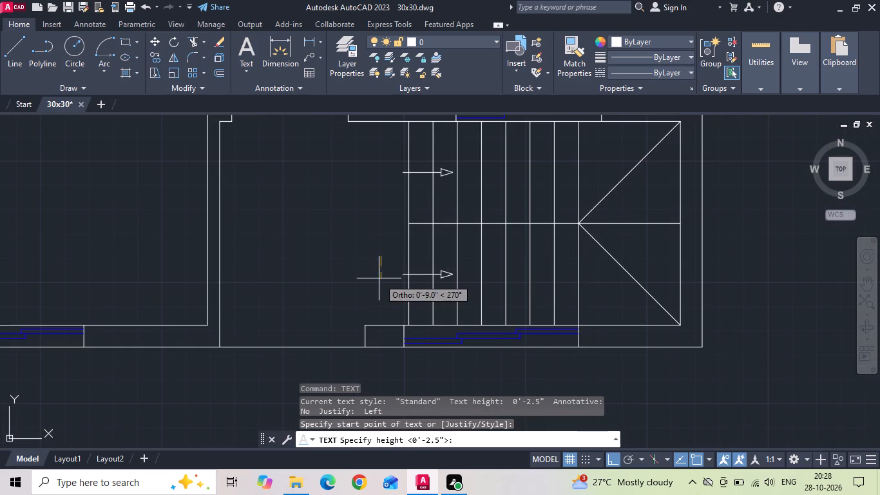
key("6")
key("Return")
key("0")
key("Return")
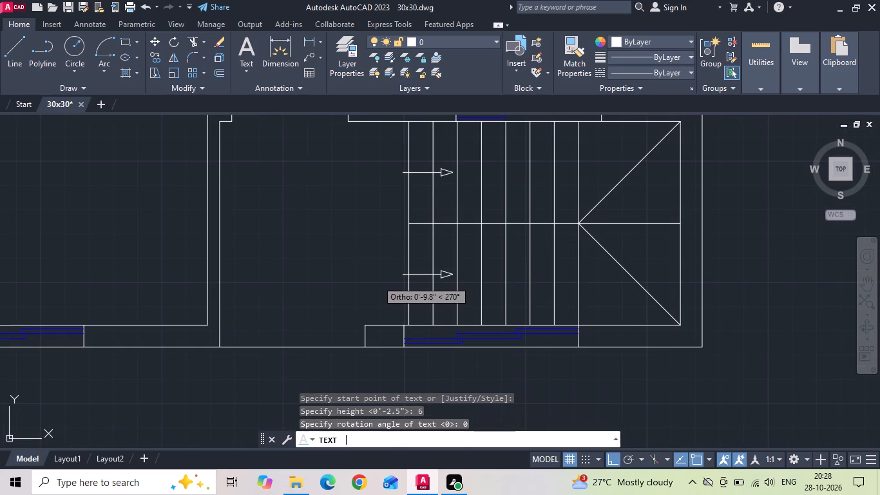
type("dn")
key("BackSpace")
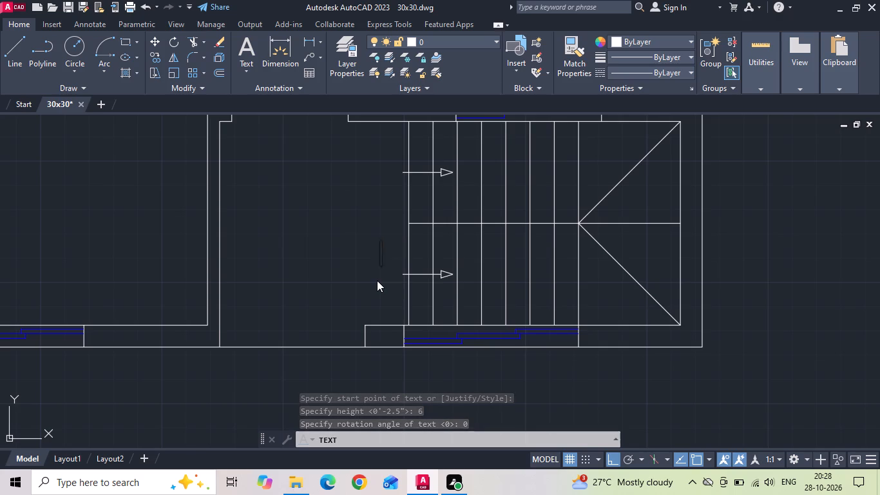
type("DN")
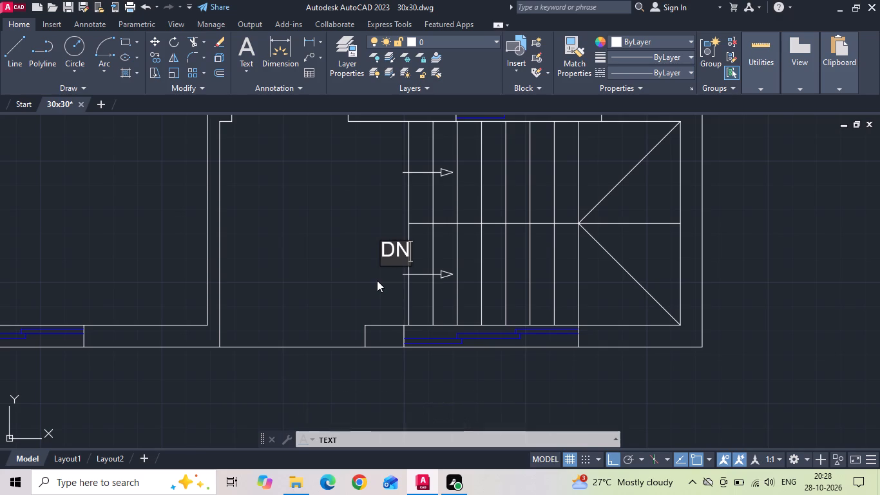
left_click(376, 280)
type("UP")
key("Escape")
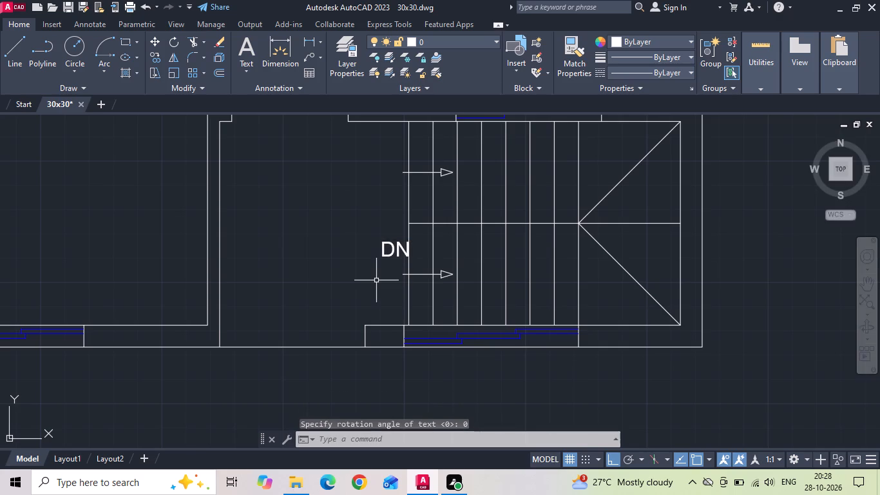
Move the DN label straight down so it lines up with the lower flight's arrow.
left_click(388, 251)
right_click(388, 251)
left_click(374, 243)
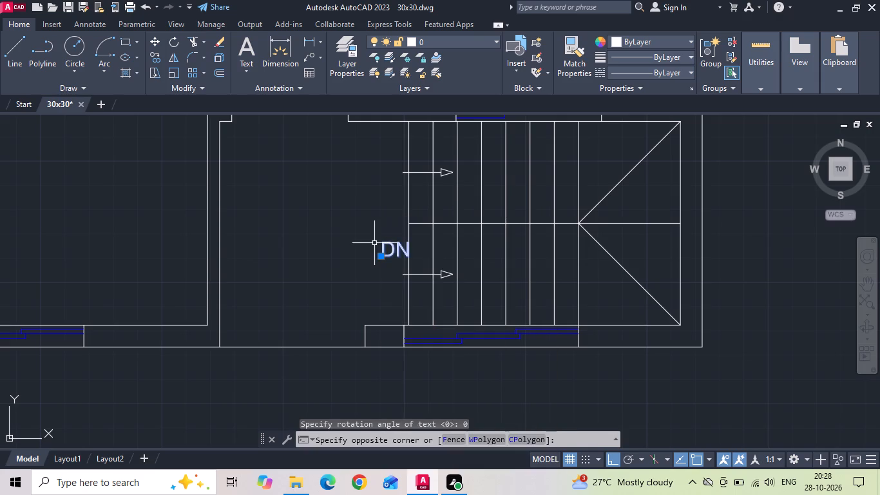
right_click(374, 243)
left_click(403, 231)
scroll(415, 255, "up", 2)
left_click_drag(425, 254, 428, 289)
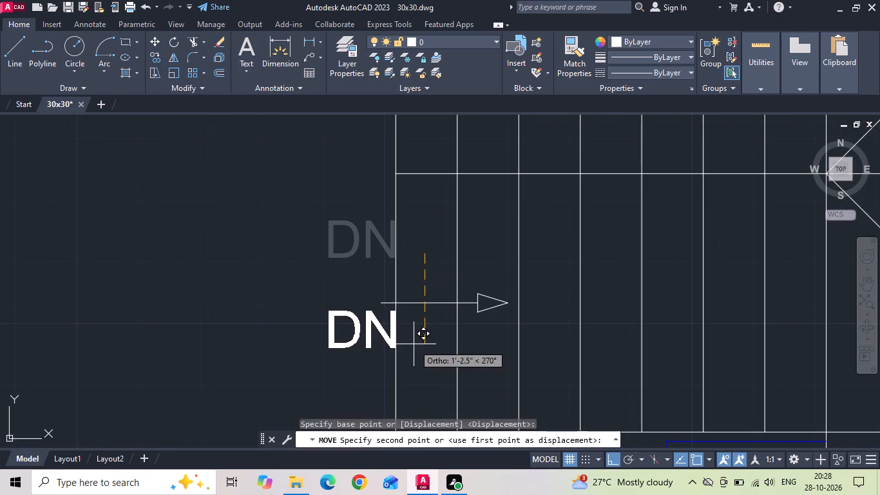
left_click(415, 318)
Move the DN label horizontally away from the stairs until it clears the tail of the lower flight's arrow.
left_click(347, 299)
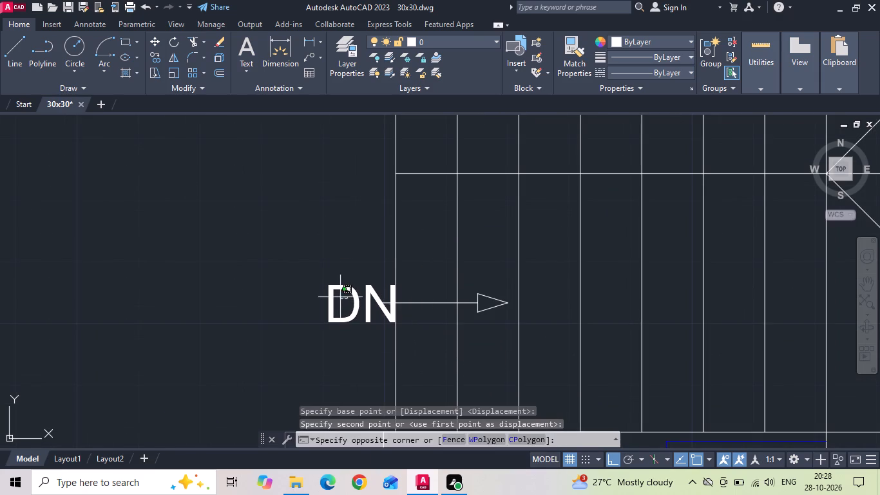
left_click(339, 296)
left_click(334, 286)
right_click(334, 286)
left_click(378, 230)
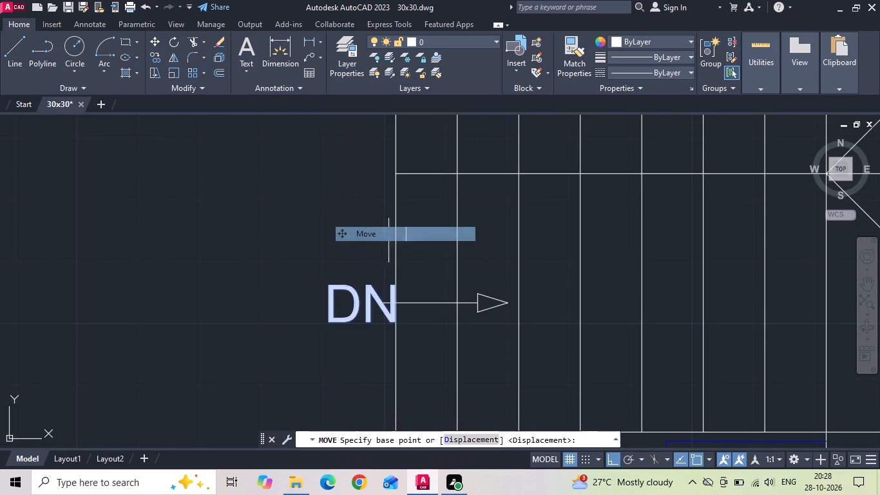
left_click(419, 251)
left_click(397, 247)
left_click_drag(327, 295, 318, 304)
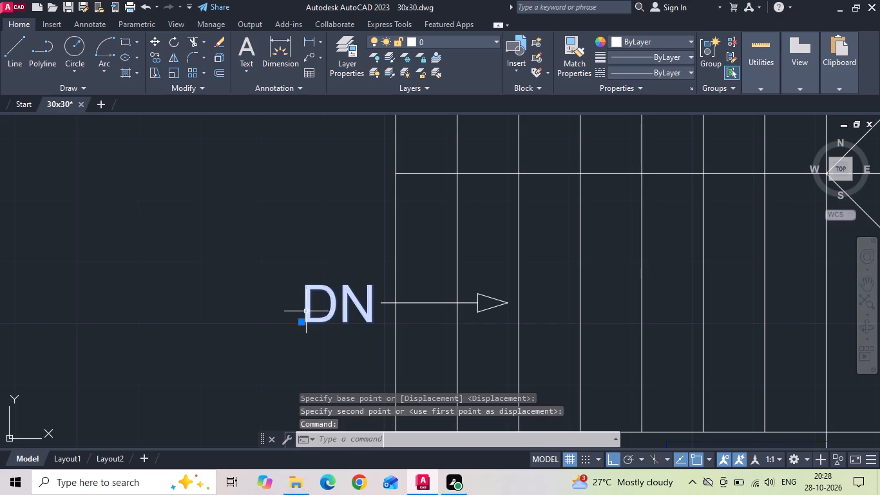
Copy the DN label from the lower flight's arrow tail to the upper flight's arrow tail.
right_click(303, 311)
left_click(350, 242)
scroll(329, 366, "down", 2)
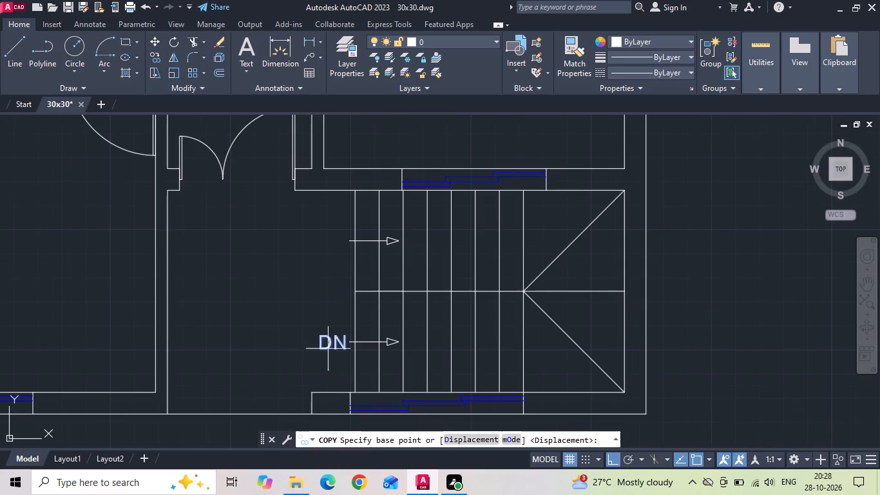
left_click_drag(343, 338, 344, 327)
scroll(351, 230, "up", 3)
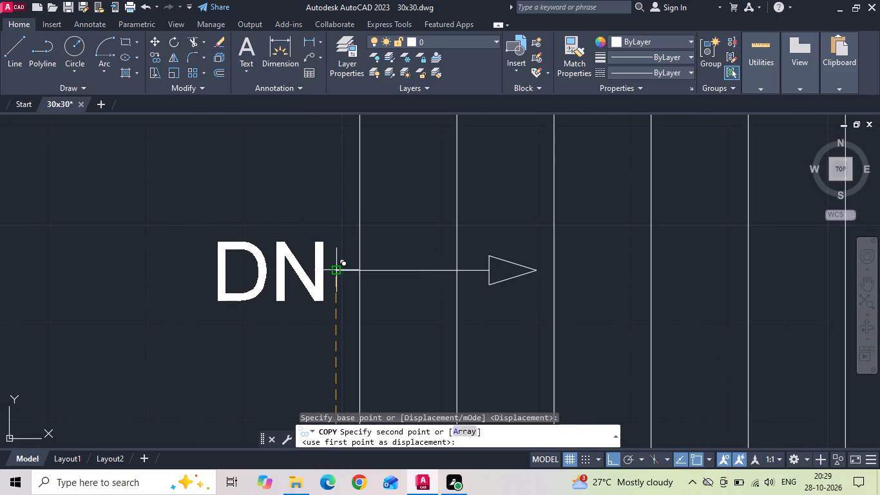
left_click(339, 267)
key("Escape")
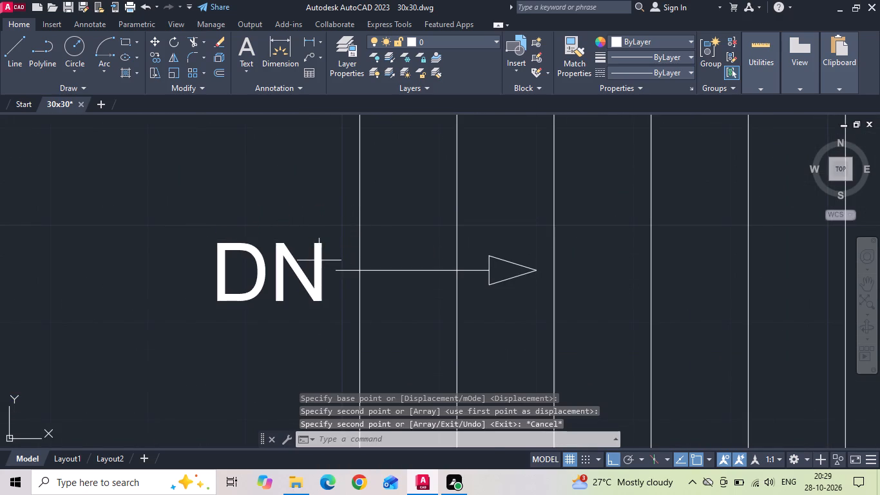
Change the copied label beside the upper flight's arrow to read UP.
double_click(320, 259)
double_click(315, 276)
double_click(320, 266)
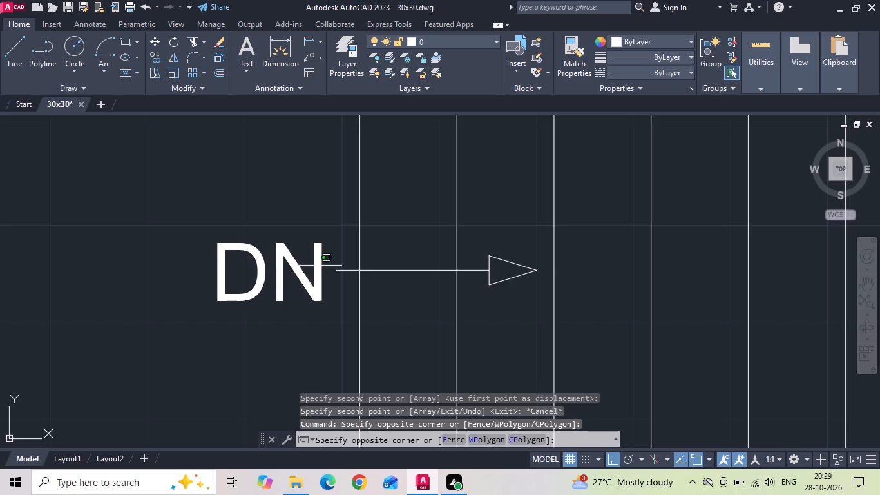
left_click(320, 264)
double_click(318, 255)
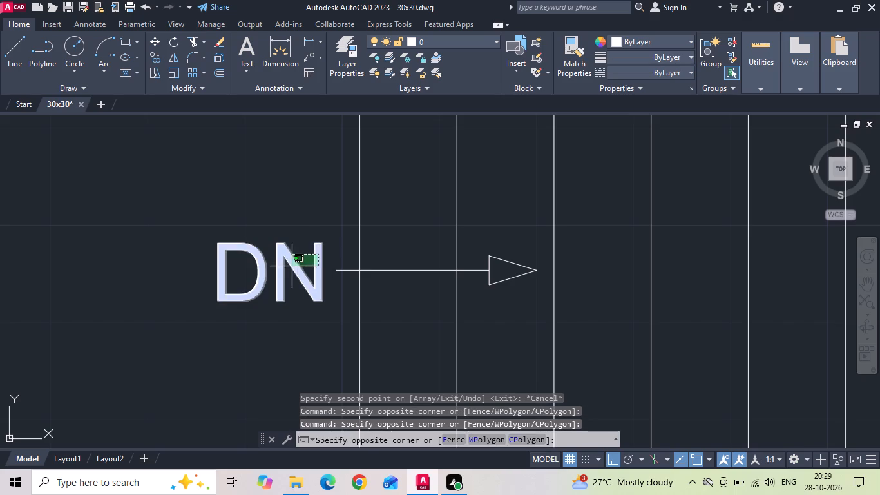
double_click(292, 266)
left_click(324, 287)
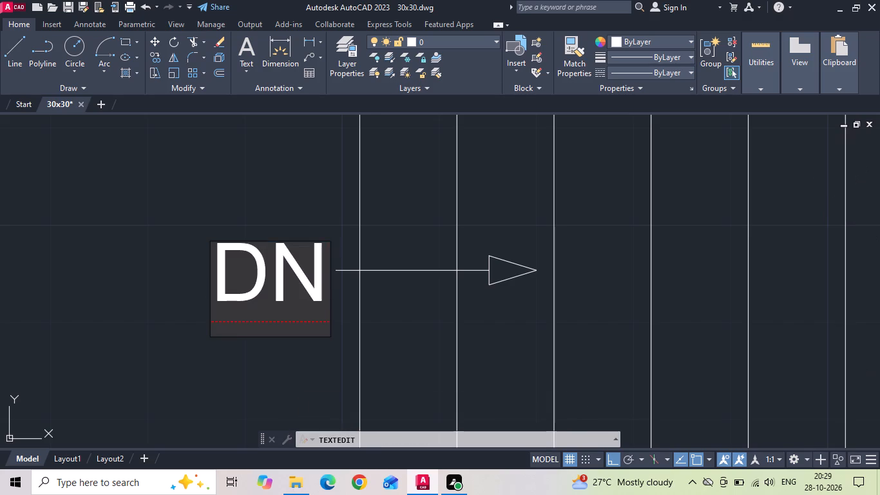
key("BackSpace")
key("BackSpace")
key("BackSpace")
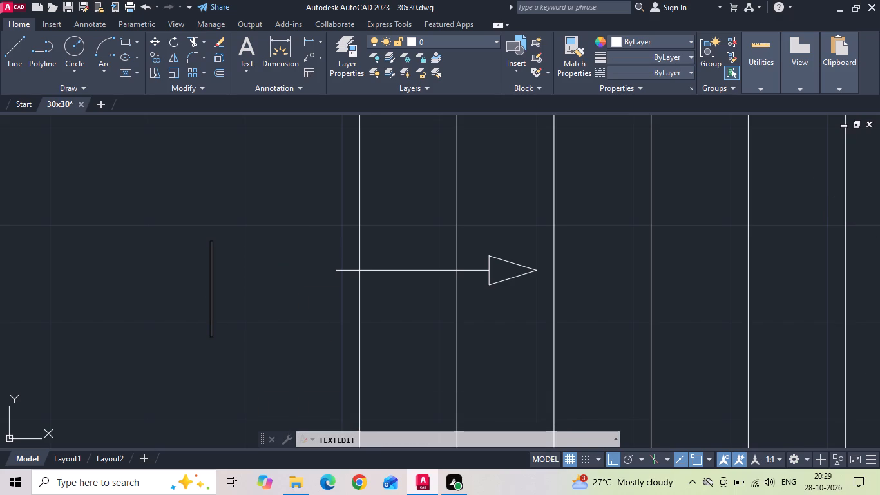
type("UP")
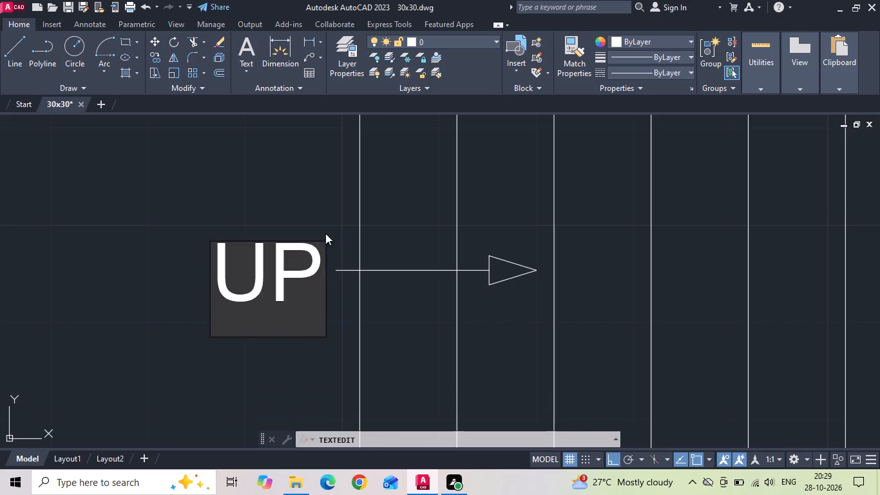
left_click(325, 211)
key("Escape")
Copy the UP label with its arrow onto the first tread line of the ground floor staircase, and save the drawing.
left_click_drag(344, 231, 335, 253)
left_click(281, 293)
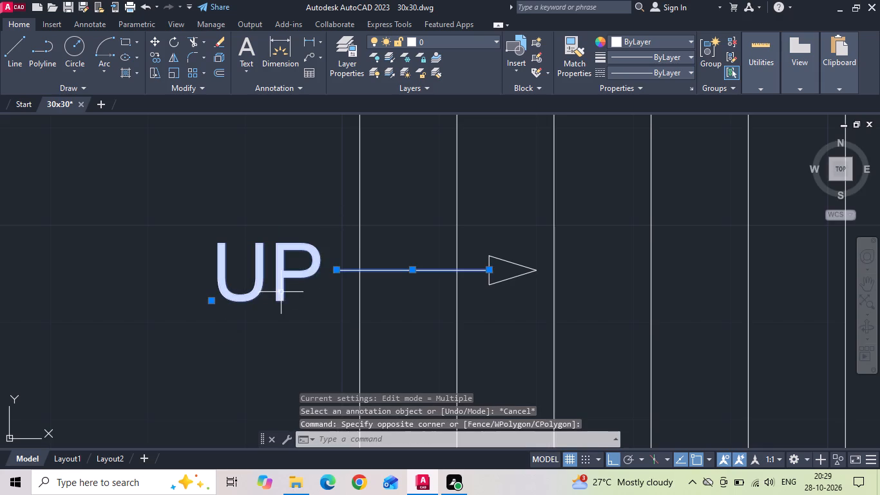
left_click(510, 257)
left_click(508, 260)
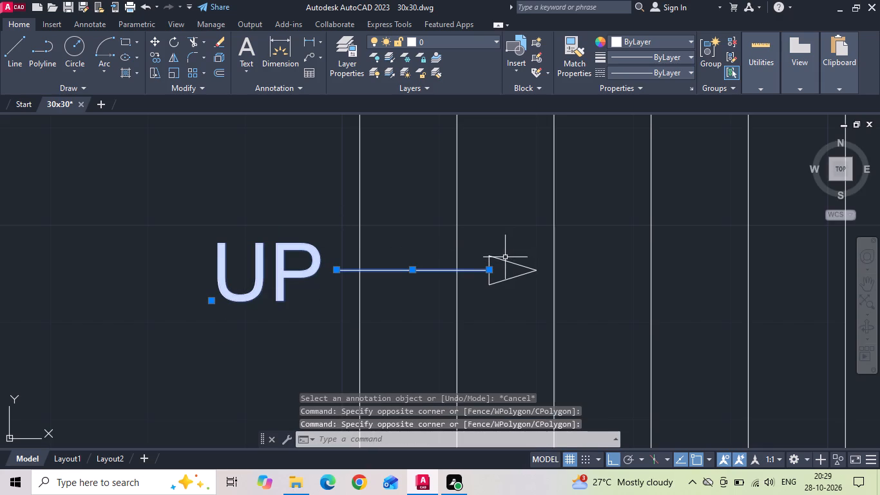
left_click(504, 260)
right_click(504, 258)
left_click(527, 265)
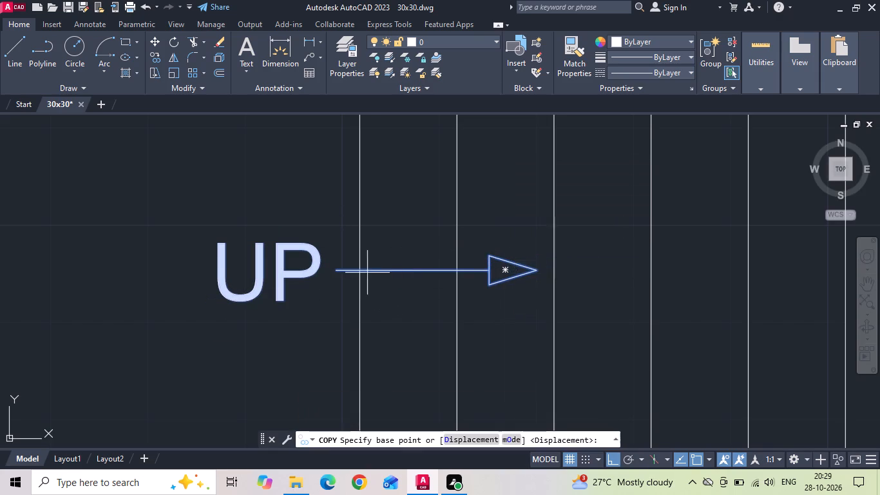
left_click(361, 269)
scroll(591, 257, "down", 6)
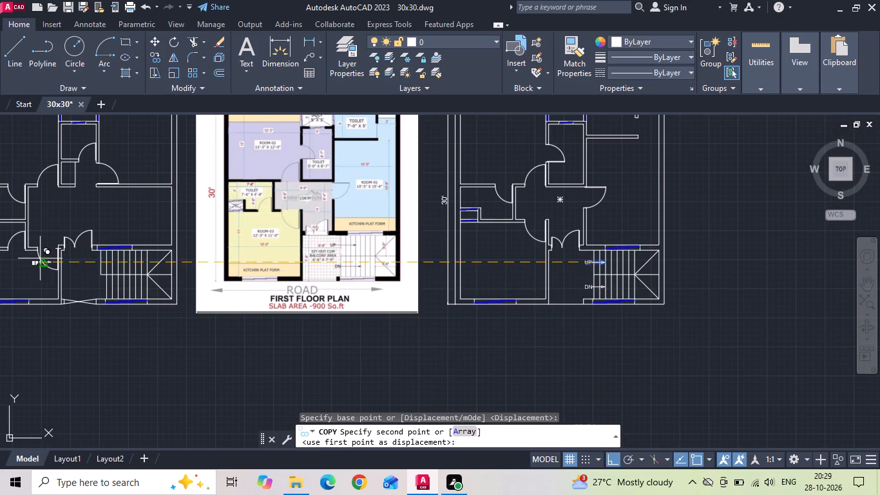
scroll(39, 258, "up", 3)
left_click(289, 269)
key("Escape")
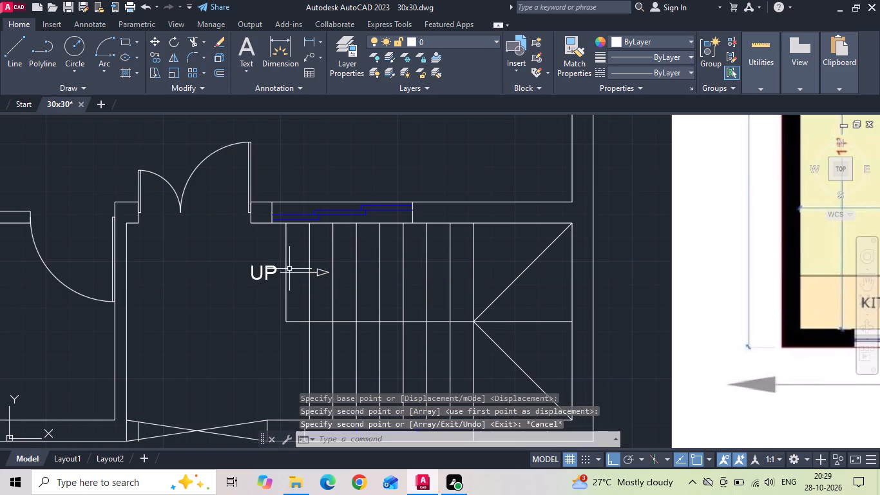
key("ctrl+s")
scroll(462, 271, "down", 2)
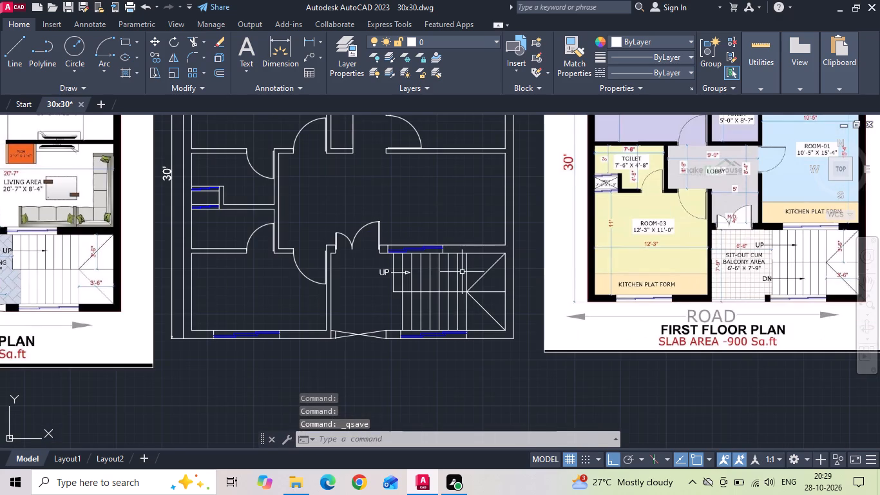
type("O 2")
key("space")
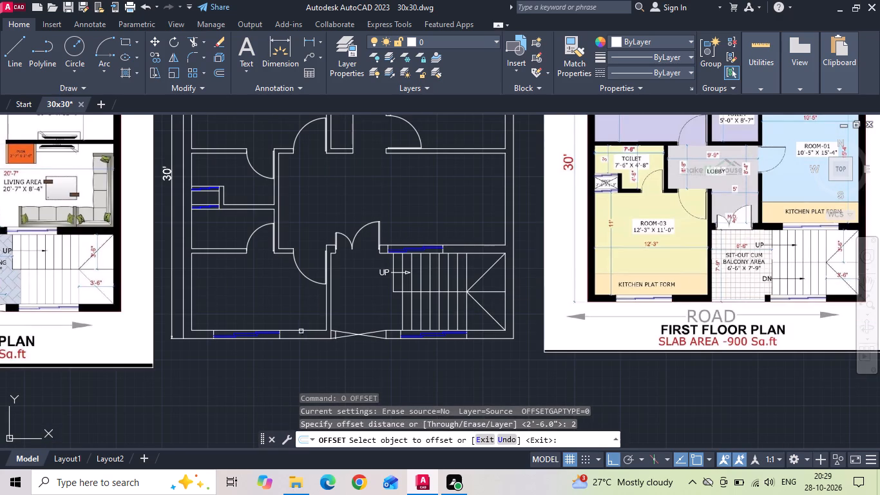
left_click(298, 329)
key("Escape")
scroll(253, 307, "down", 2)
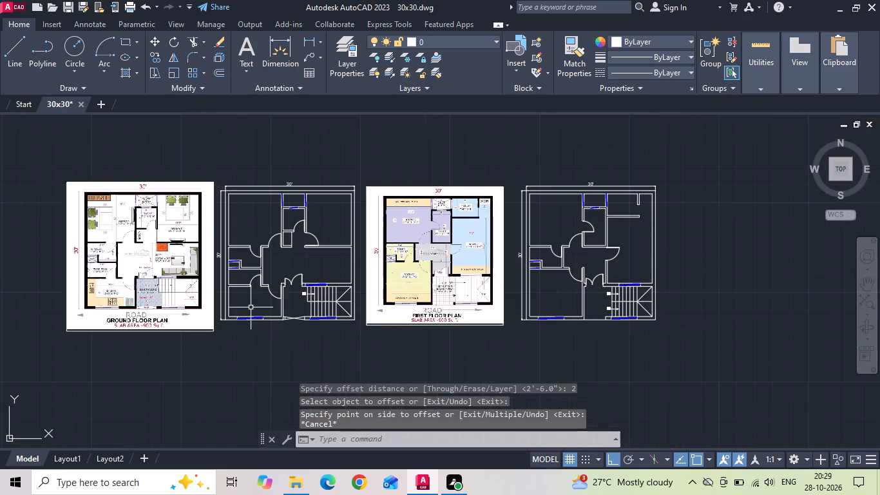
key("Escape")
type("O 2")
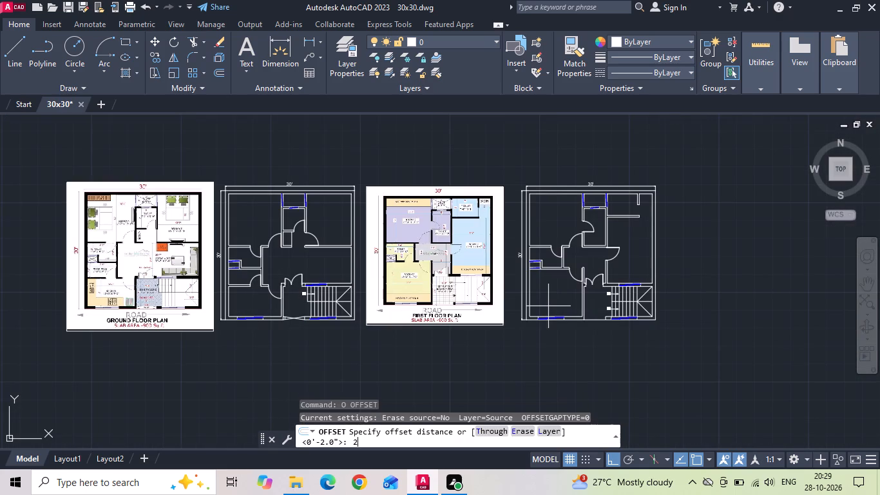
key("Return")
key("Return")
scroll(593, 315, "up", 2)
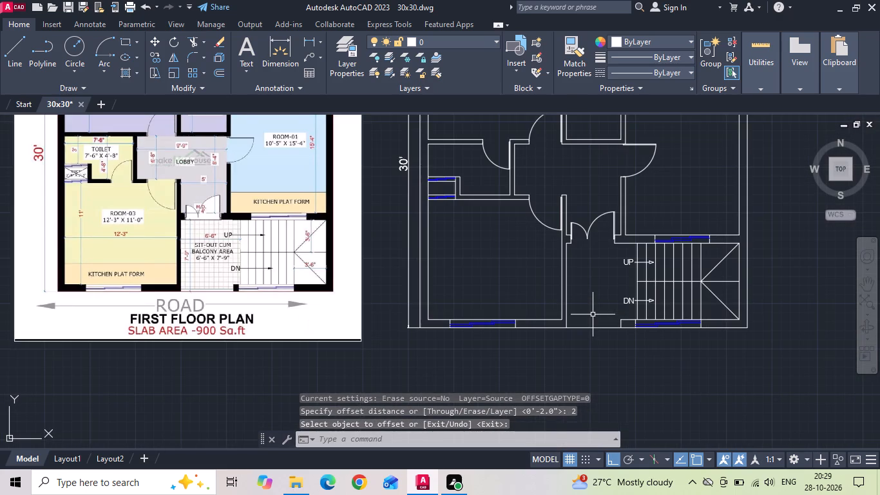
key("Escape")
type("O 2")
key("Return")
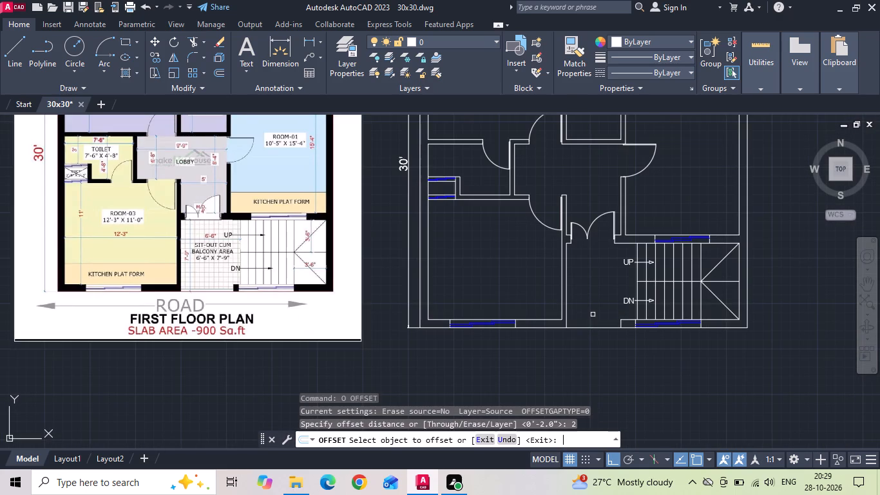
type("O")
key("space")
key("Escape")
On the first floor plan, offset Room-03's road-side and Room-01's stair-side inner wall lines 2' into the rooms for the kitchen platforms.
type("O 2")
key("apostrophe")
key("Return")
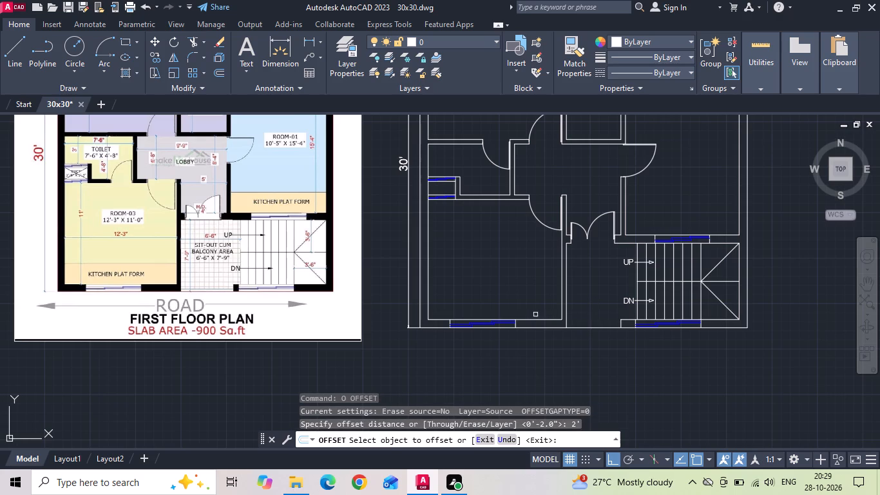
left_click(531, 318)
left_click(537, 271)
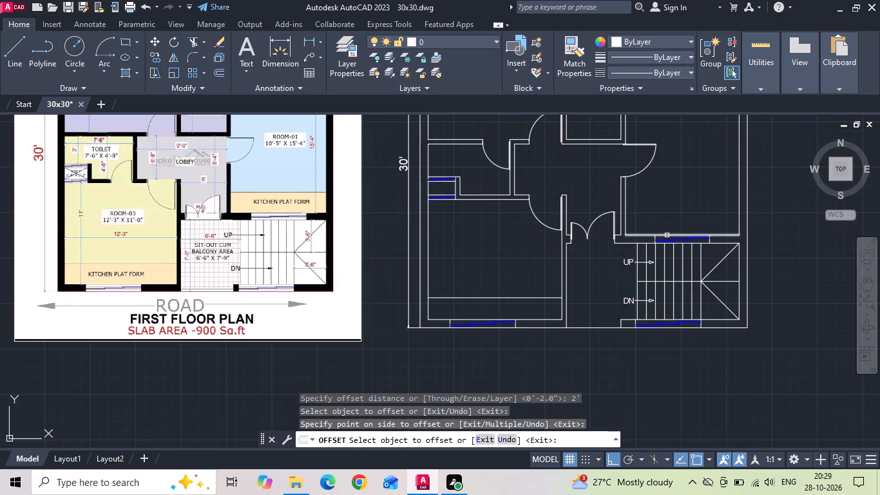
left_click_drag(666, 235, 669, 227)
left_click(683, 192)
Offset the inner lines of the ground floor kitchen's outer side wall and road-side wall 2' into the room.
scroll(689, 227, "down", 2)
scroll(141, 254, "up", 1)
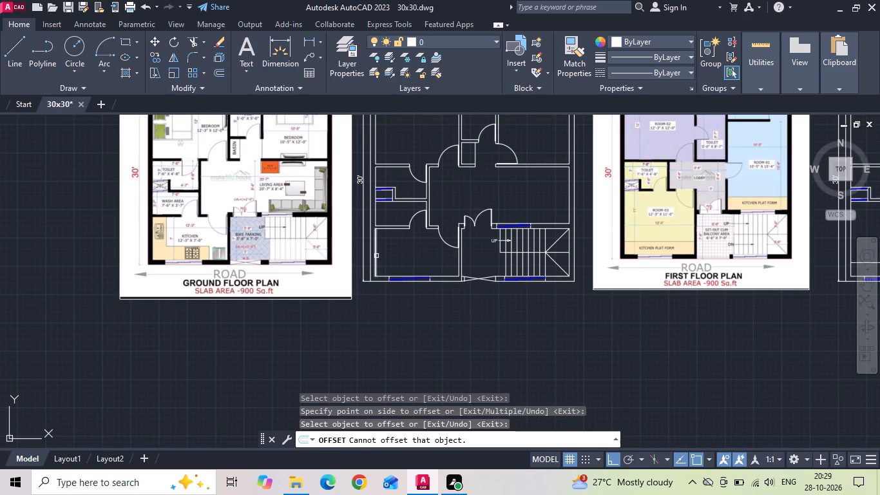
left_click_drag(376, 256, 389, 250)
left_click(399, 245)
scroll(399, 245, "up", 2)
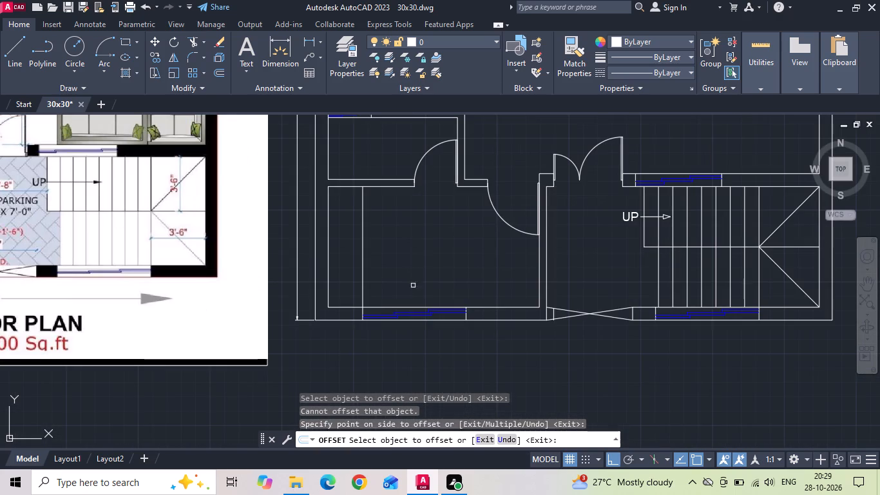
left_click_drag(384, 307, 387, 294)
left_click(394, 265)
Fillet the two kitchen platform lines into a square corner on the ground floor plan, and save the drawing.
key("f")
key("space")
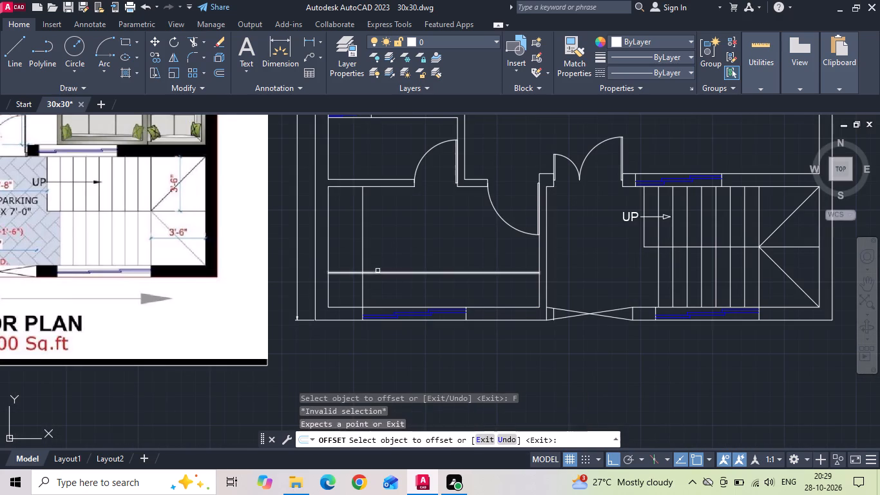
left_click(363, 264)
key("Escape")
type("F")
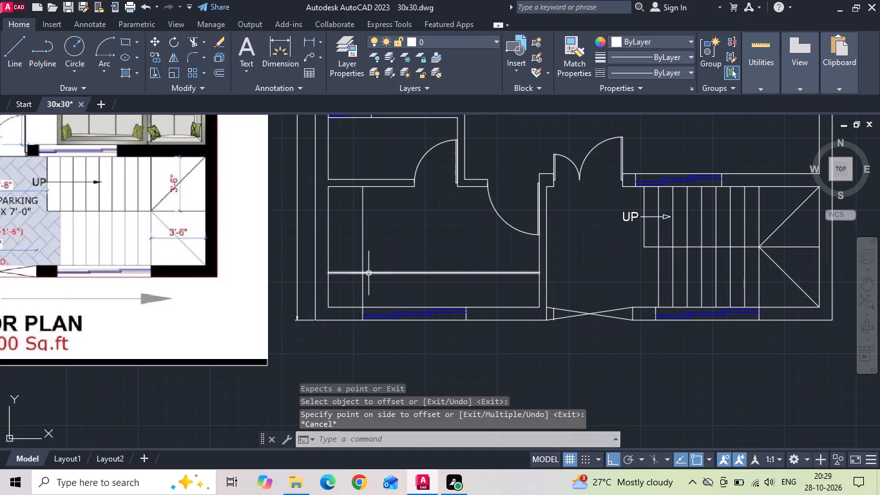
key("space")
left_click(368, 273)
left_click(362, 245)
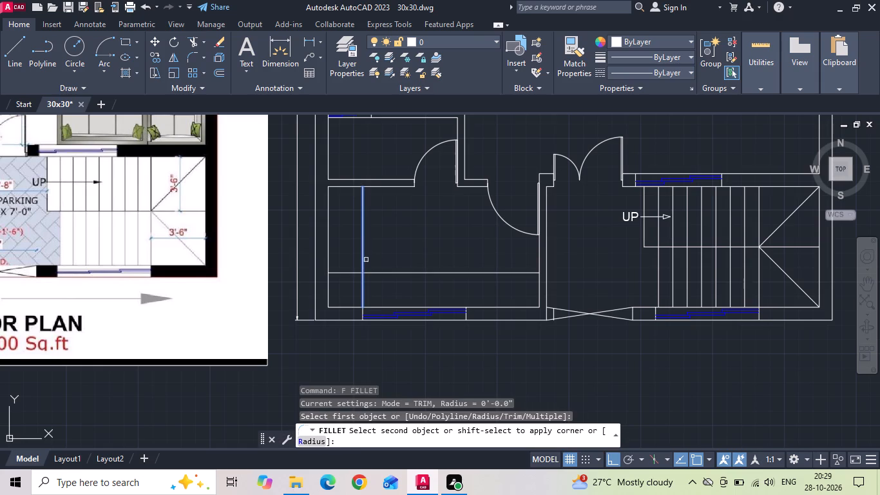
left_click(371, 273)
key("Escape")
key("ctrl+s")
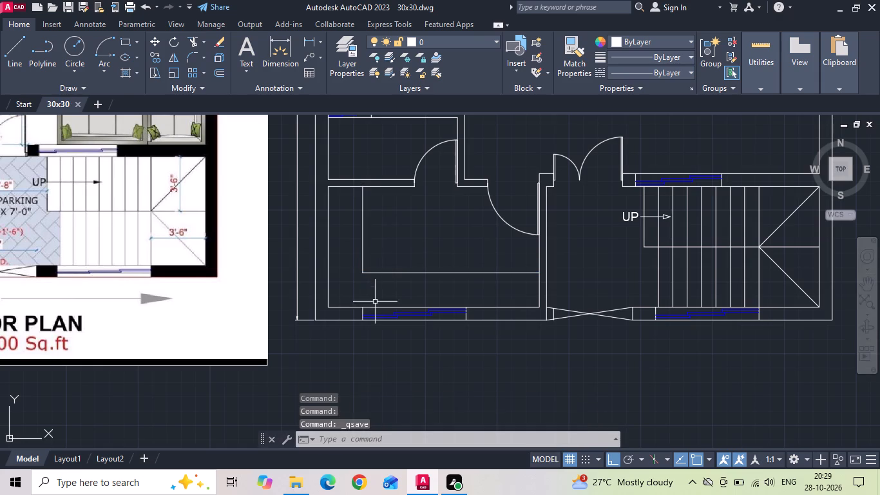
scroll(378, 311, "down", 2)
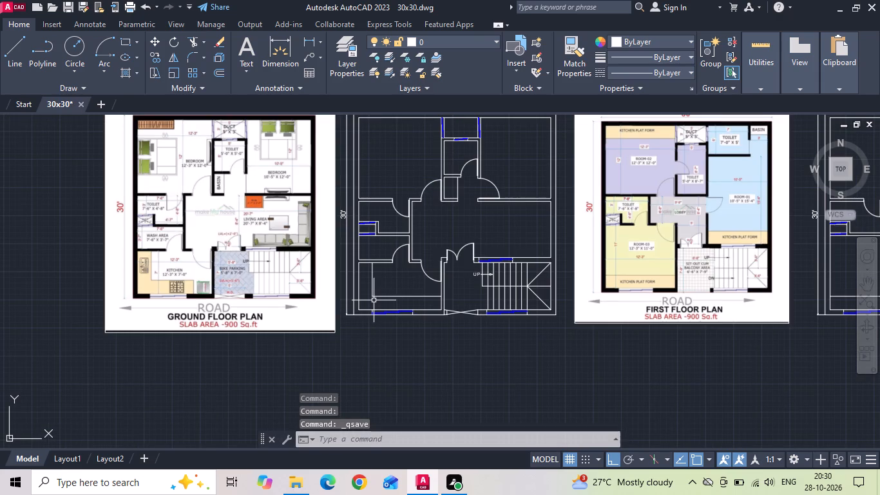
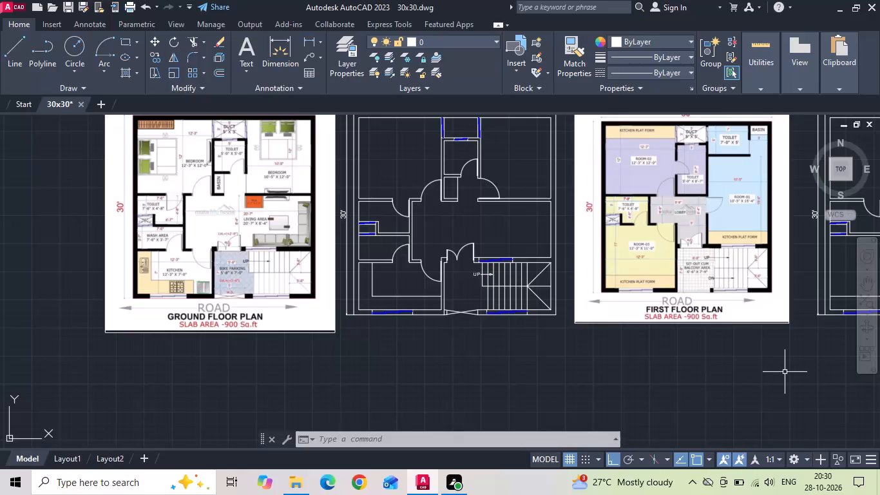
Save the drawing.
key("ctrl+s")
key("ctrl+s")
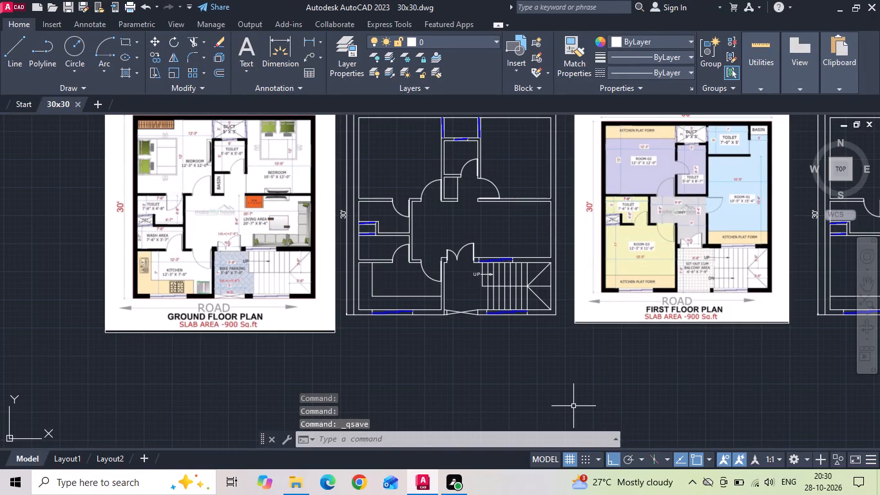
key("ctrl+s")
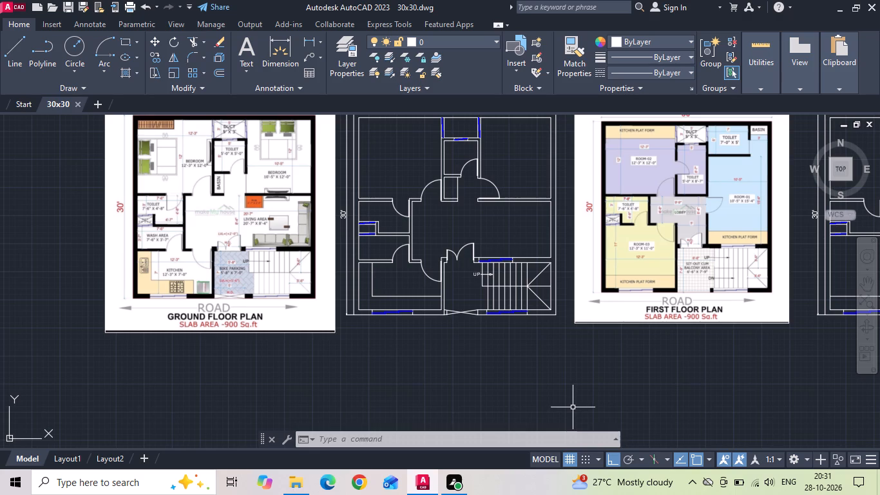
key("ctrl+s")
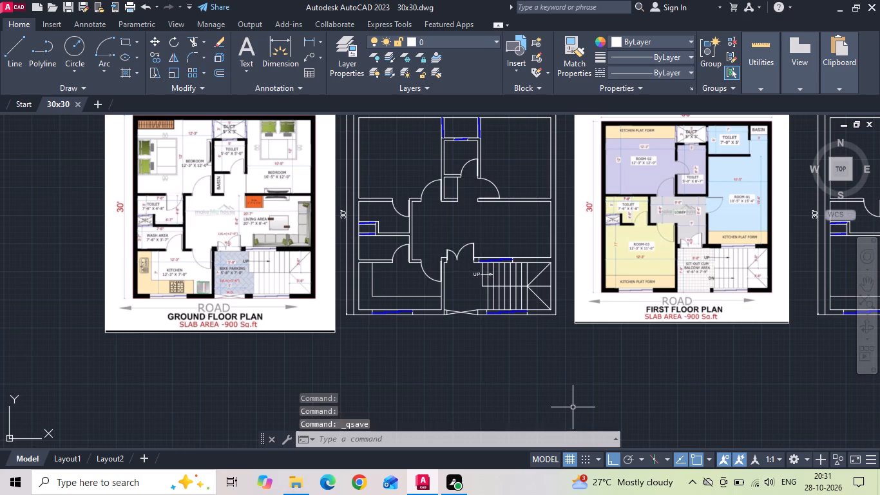
On the first floor plan, offset Room-02's inner wall line opposite the road side 2' into the room for the kitchen platform.
type("o")
key("space")
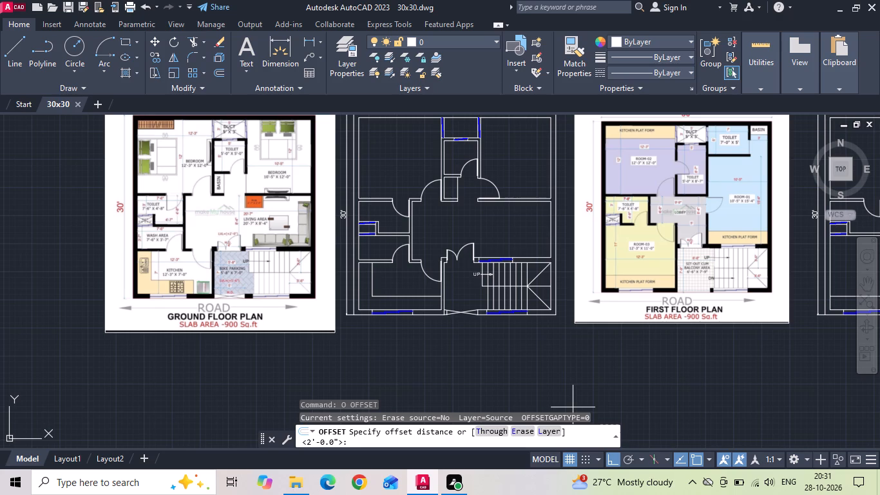
key("2")
key("apostrophe")
key("Return")
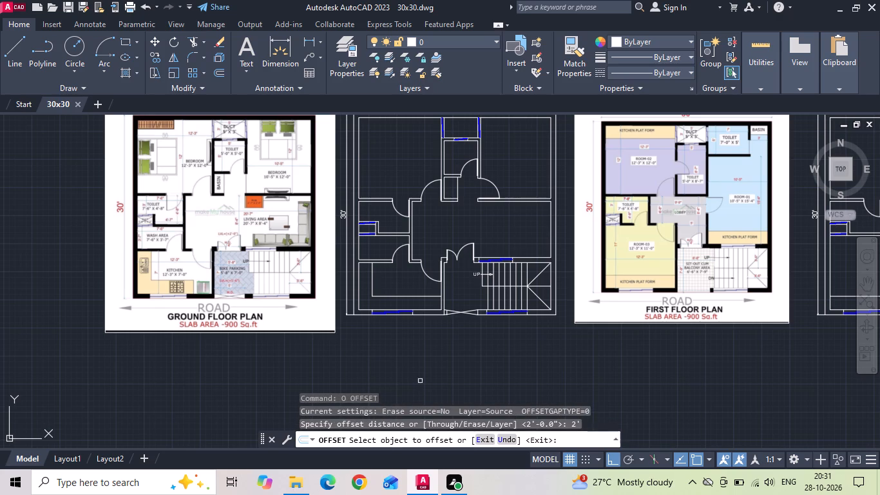
scroll(261, 293, "down", 1)
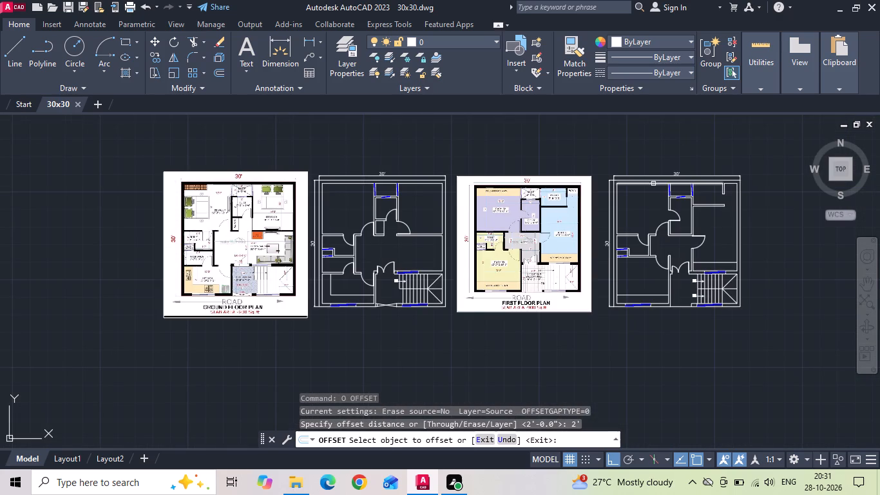
scroll(646, 190, "up", 1)
left_click(643, 179)
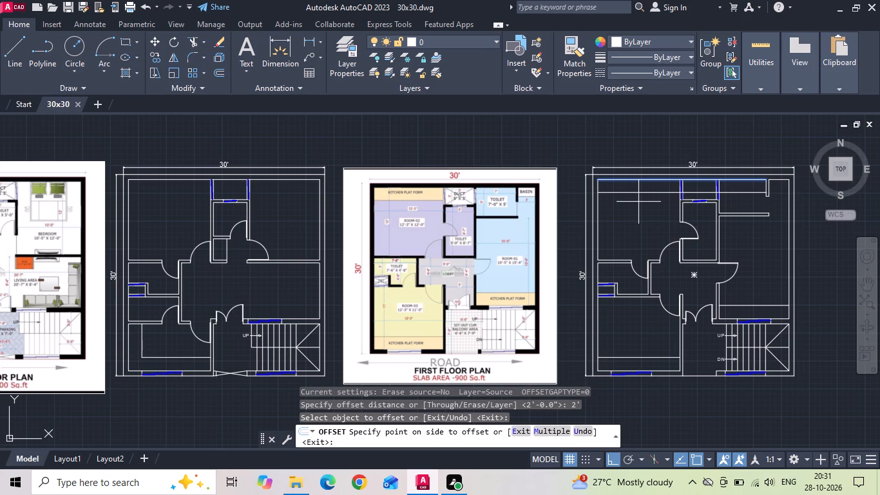
left_click(638, 202)
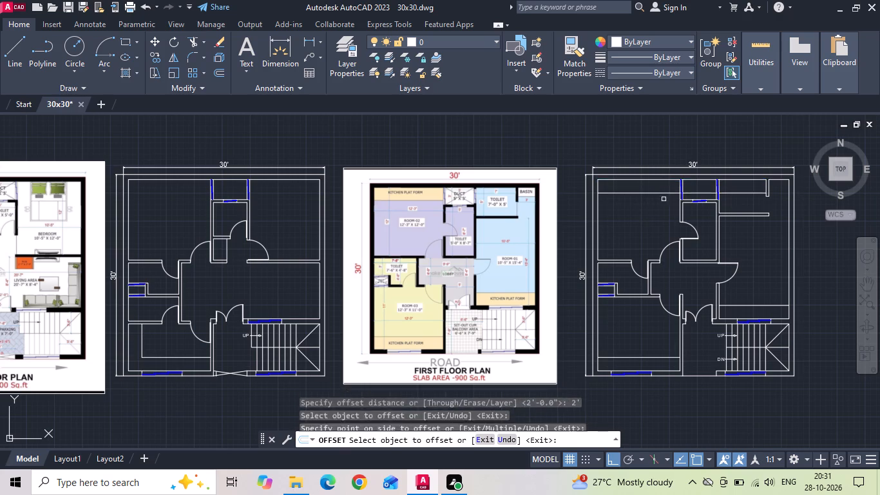
scroll(700, 193, "up", 5)
key("Escape")
Trim the new platform line at Room-02's duct-side wall and delete the leftover part running across the duct and toilet.
type("tr")
key("space")
key("space")
left_click(473, 191)
key("Escape")
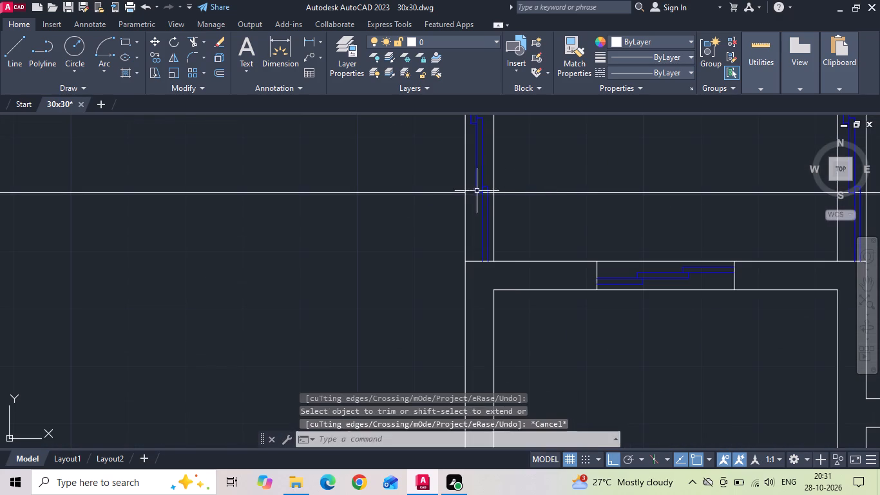
left_click_drag(550, 176, 550, 209)
left_click(549, 213)
key("Delete")
scroll(478, 210, "down", 4)
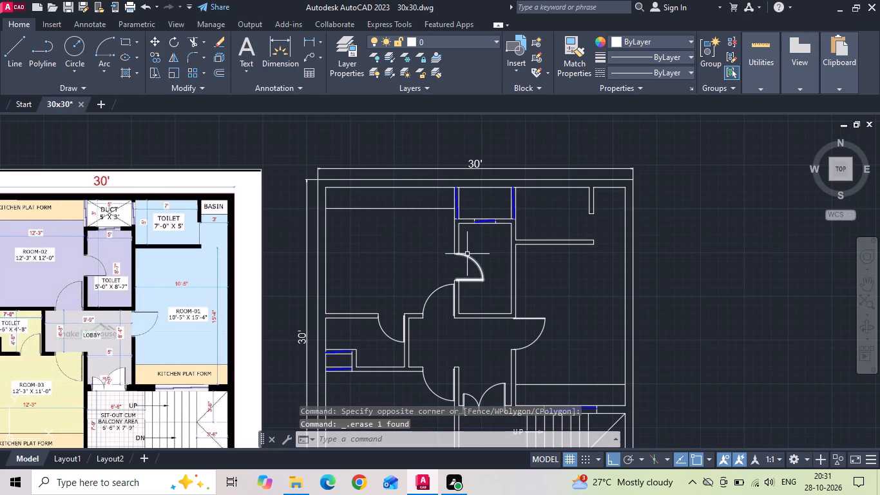
Copy the door of the small toilet beside Room-03 across into Room-01 on the first floor plan.
left_click(390, 337)
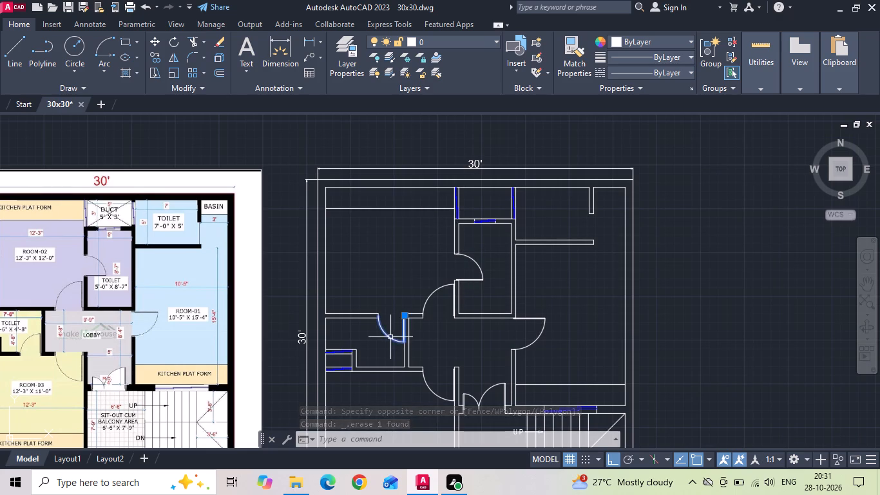
right_click(390, 336)
left_click(422, 249)
left_click_drag(394, 311, 421, 313)
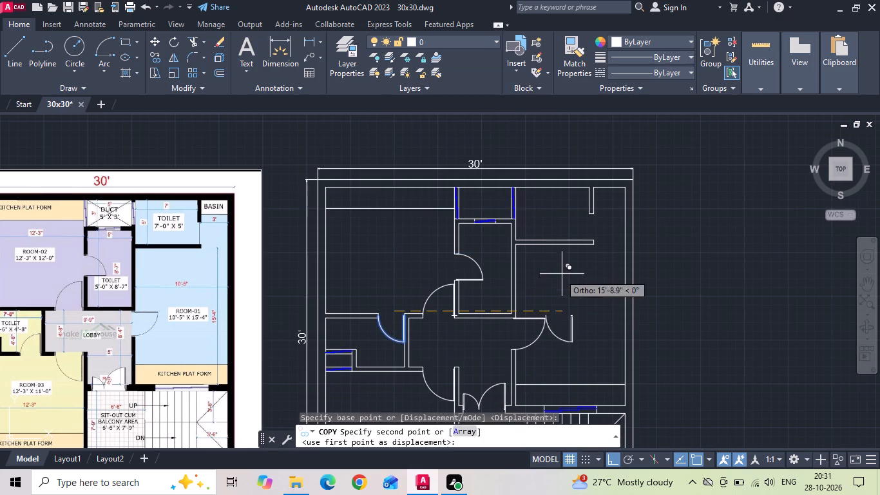
left_click(584, 265)
key("Escape")
Move the copied door straight up from Room-01 to the 7'-0" x 5' toilet's open side.
left_click_drag(586, 301, 585, 317)
left_click(571, 337)
right_click(570, 338)
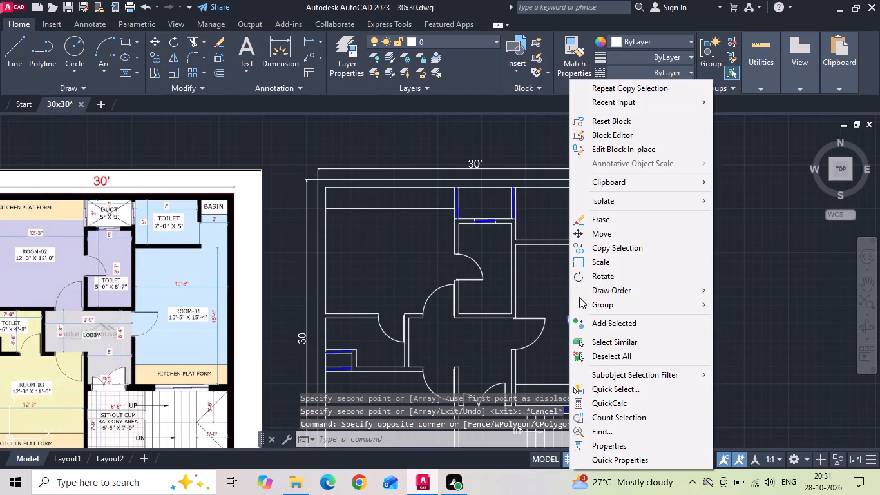
left_click(600, 231)
scroll(597, 268, "up", 1)
left_click_drag(580, 335, 579, 325)
scroll(569, 168, "up", 1)
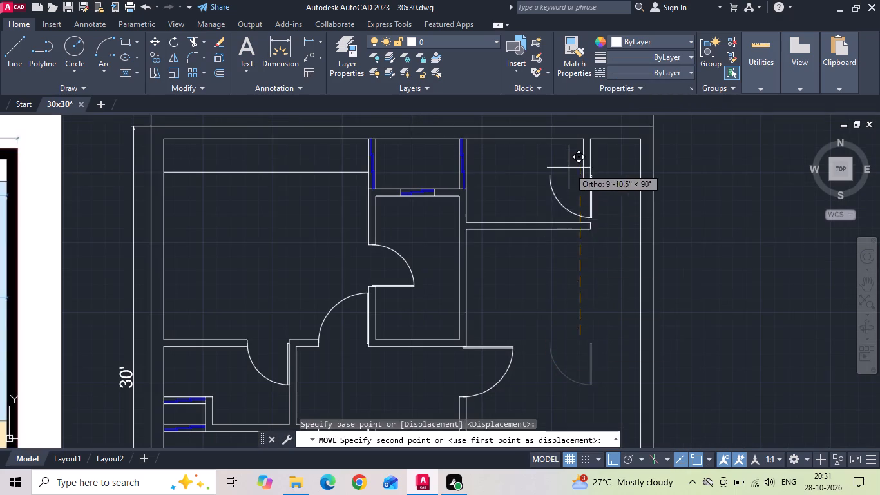
scroll(569, 168, "up", 2)
left_click(557, 216)
key("Escape")
Rotate the copied door a quarter turn clockwise so its leaf lies horizontal and it swings into the toilet.
left_click_drag(536, 253, 509, 272)
left_click(478, 280)
right_click(475, 277)
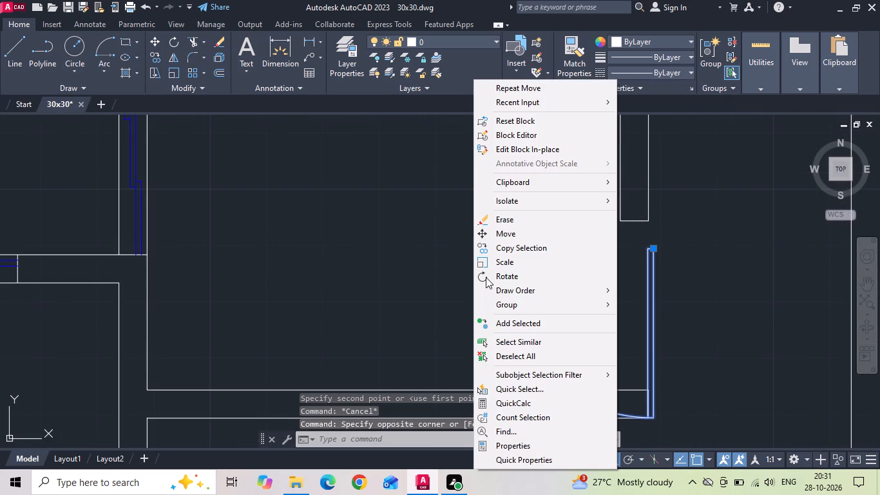
left_click(491, 274)
left_click(537, 244)
left_click(530, 286)
Move the door by its arc end to the midpoint of the basin wall's end, placing it in the toilet opening.
left_click_drag(528, 250, 519, 228)
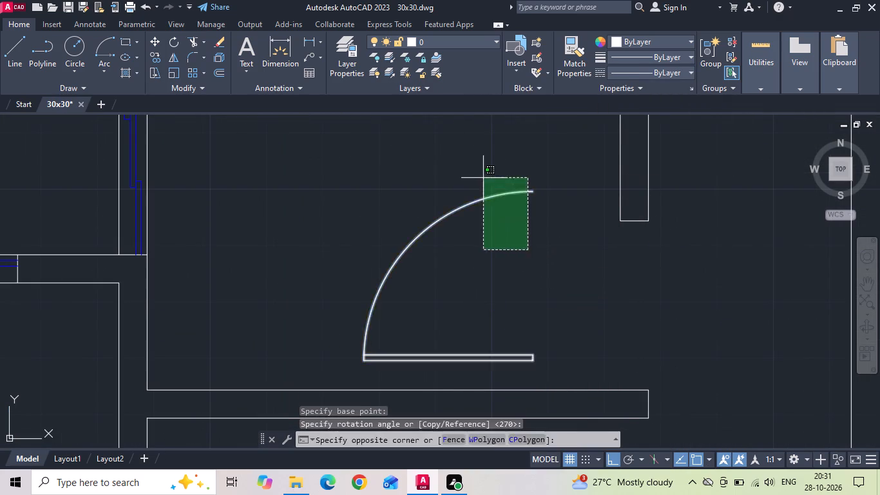
left_click(483, 178)
right_click(483, 178)
left_click(526, 233)
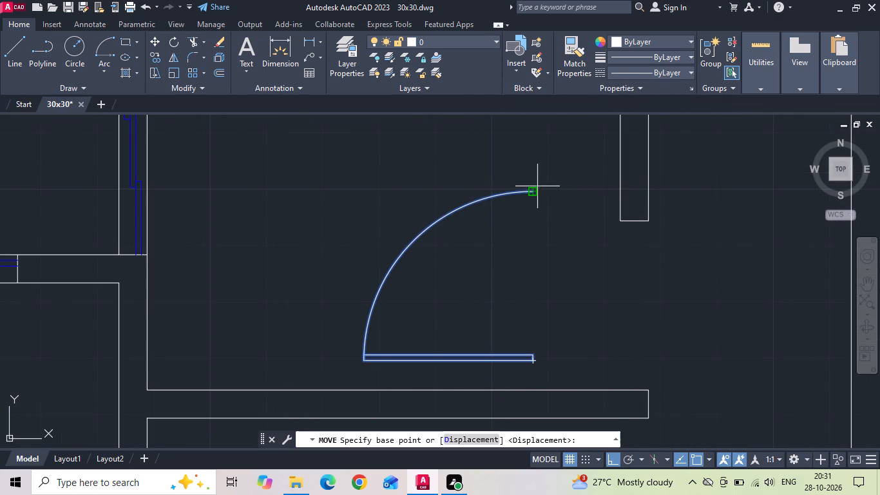
left_click(534, 193)
left_click(638, 224)
scroll(540, 250, "down", 5)
middle_click_drag(531, 289, 720, 185)
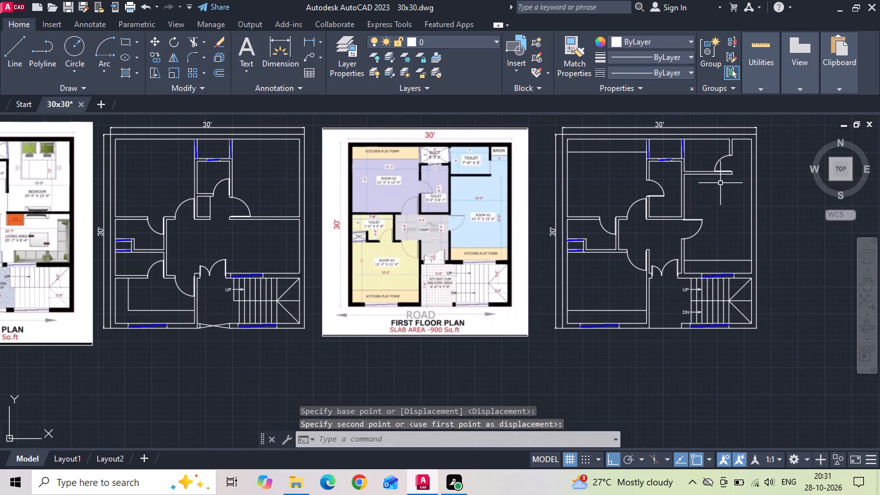
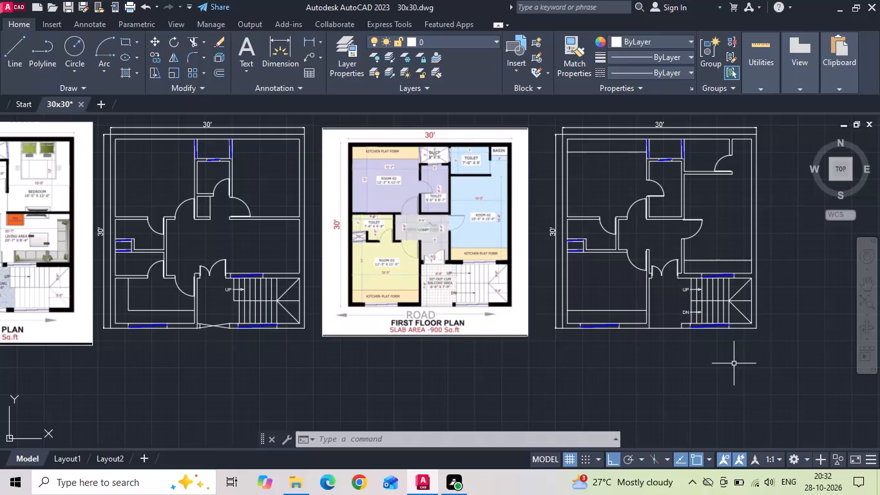
Save the drawing.
key("ctrl+s")
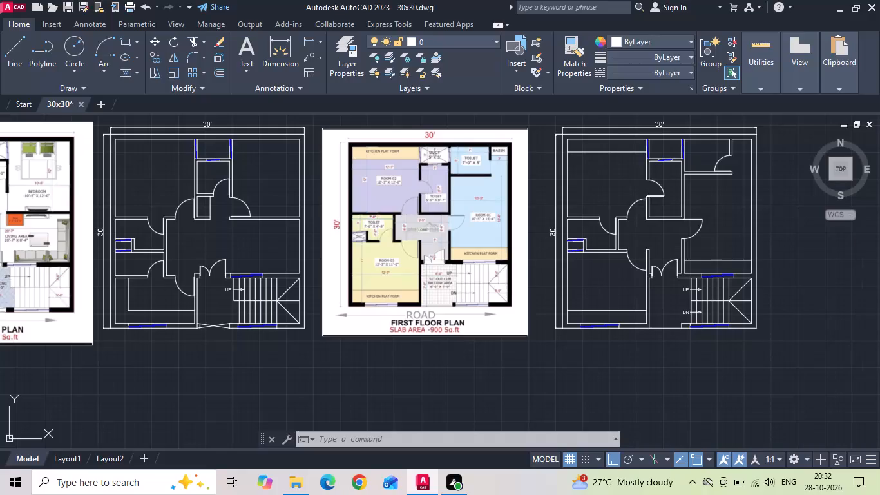
key("ctrl+s")
key("ctrl+s")
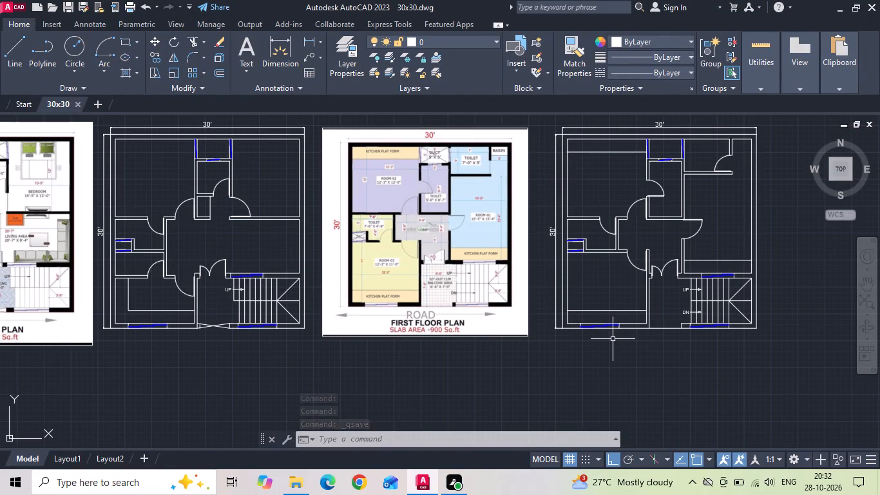
Place a multiline text box in the upper-left room of the first floor plan with an 8" text height.
type("mtext")
key("space")
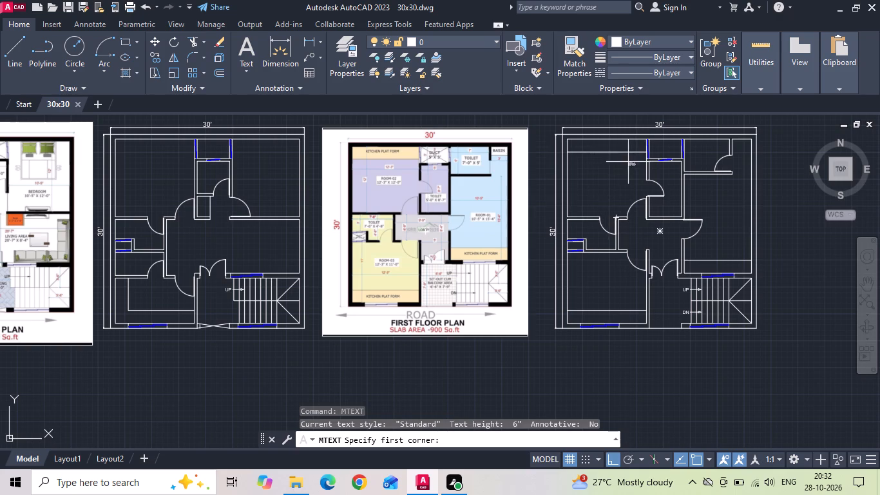
scroll(629, 162, "up", 3)
middle_click_drag(594, 180, 576, 209)
left_click_drag(449, 217, 489, 256)
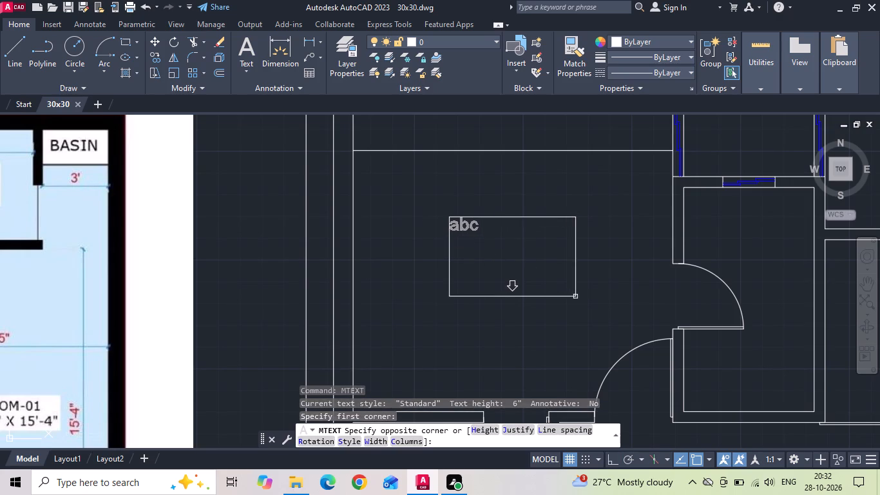
left_click(575, 296)
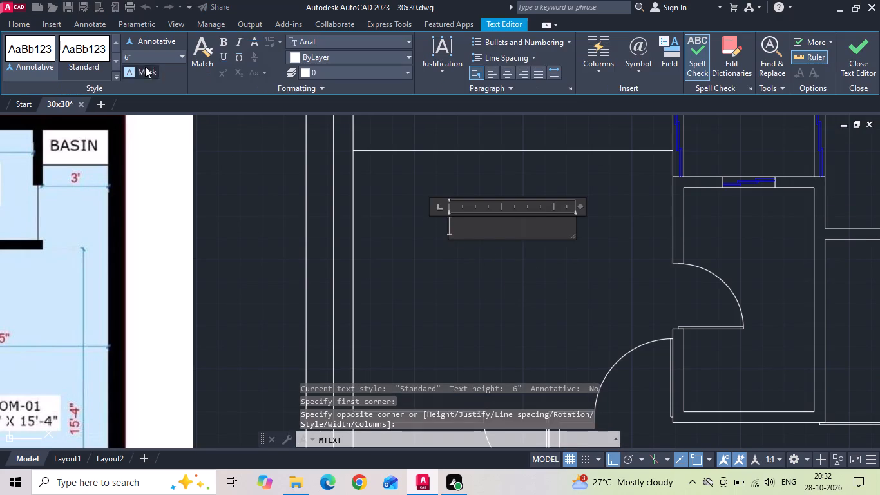
left_click(136, 56)
key("BackSpace")
type("8\"")
key("Return")
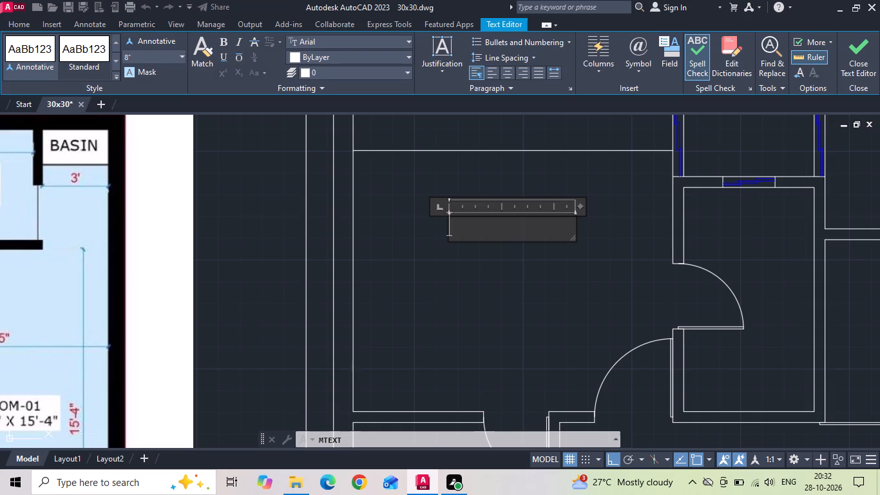
Enter the label ROOM-2 with 12'-3"X12'-0" on the line below, indenting the name to centre it over the size.
scroll(125, 46, "down", 3)
scroll(293, 237, "down", 3)
middle_click_drag(372, 279, 410, 283)
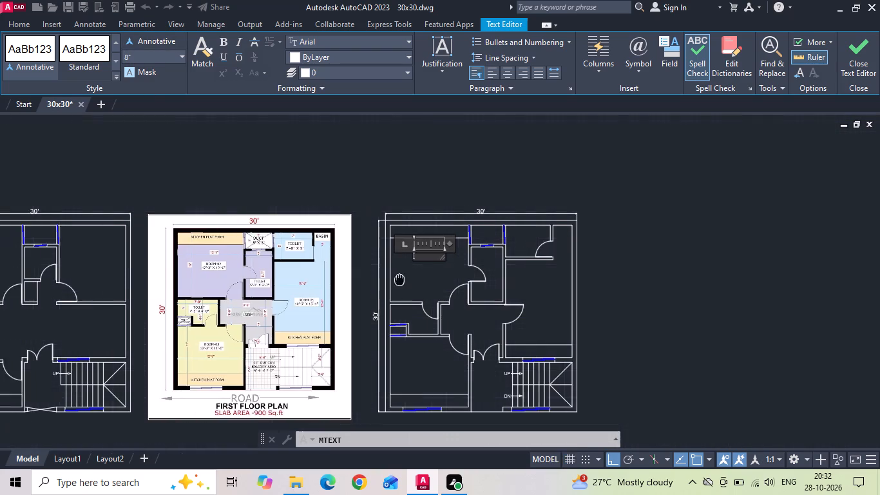
middle_click_drag(410, 283, 438, 287)
scroll(438, 287, "up", 2)
middle_click_drag(441, 287, 511, 284)
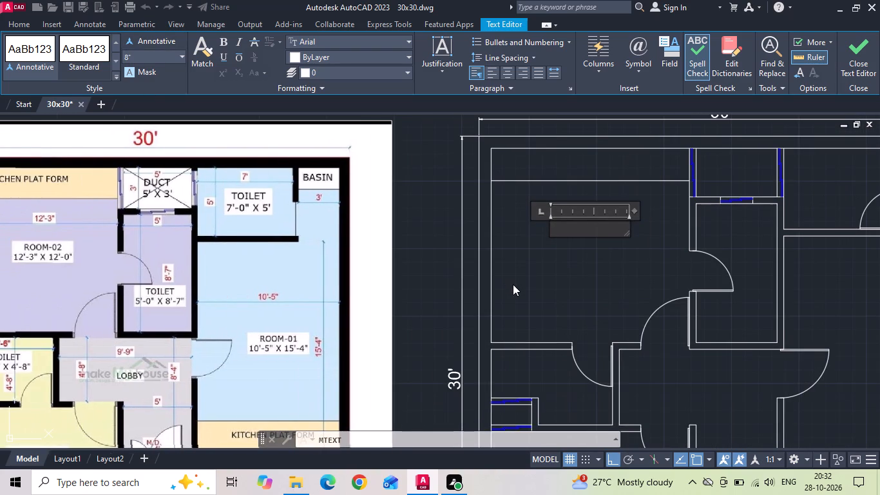
type("ROOM")
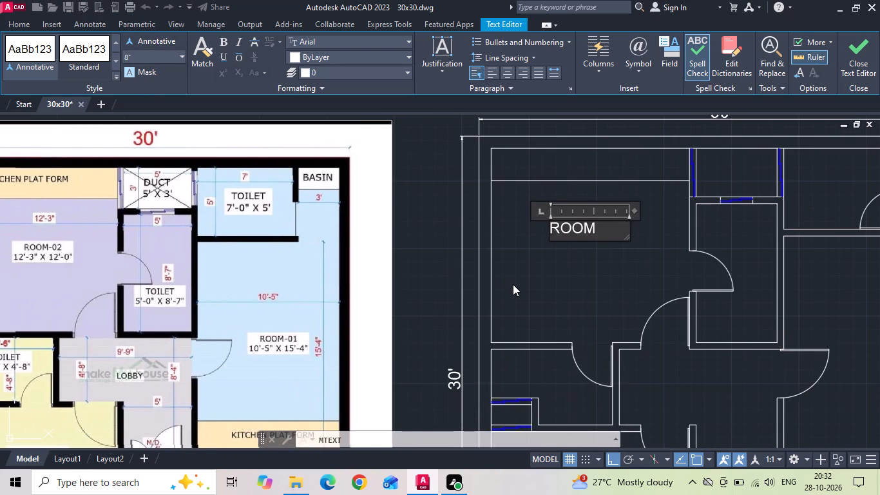
type("-2")
key("Return")
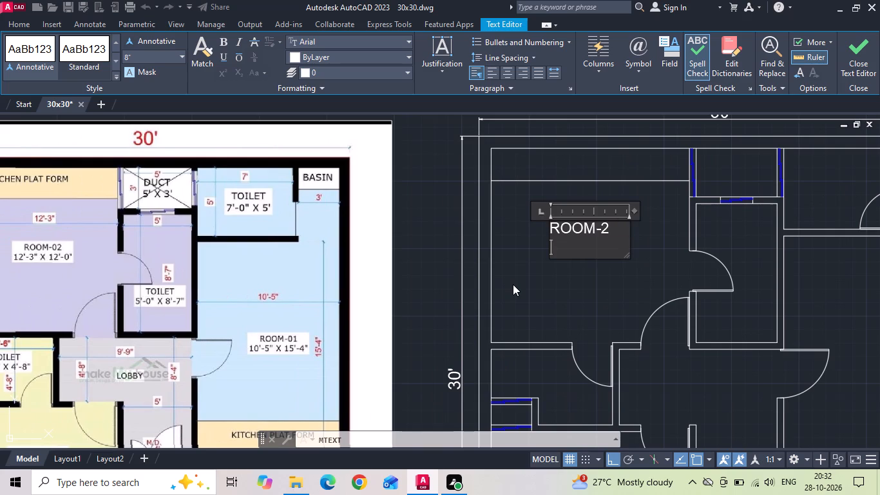
type("12'")
type("-3\"")
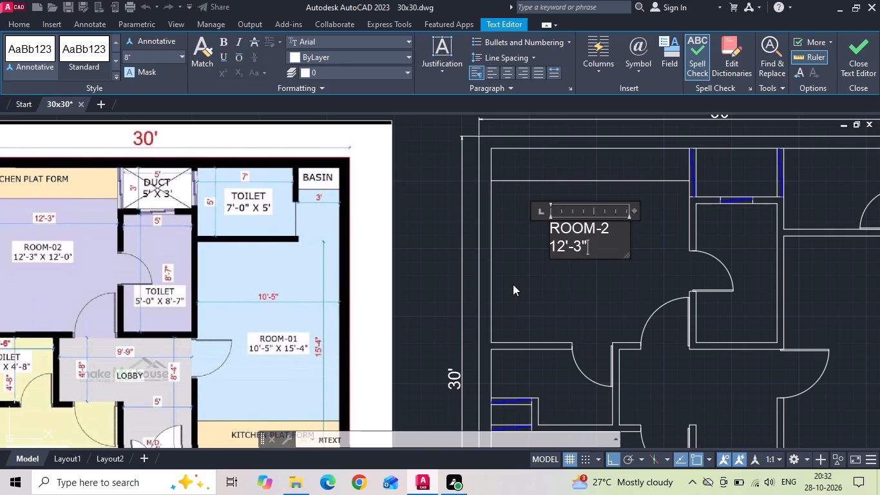
key("c")
key("BackSpace")
key("x")
type("12'-0\"")
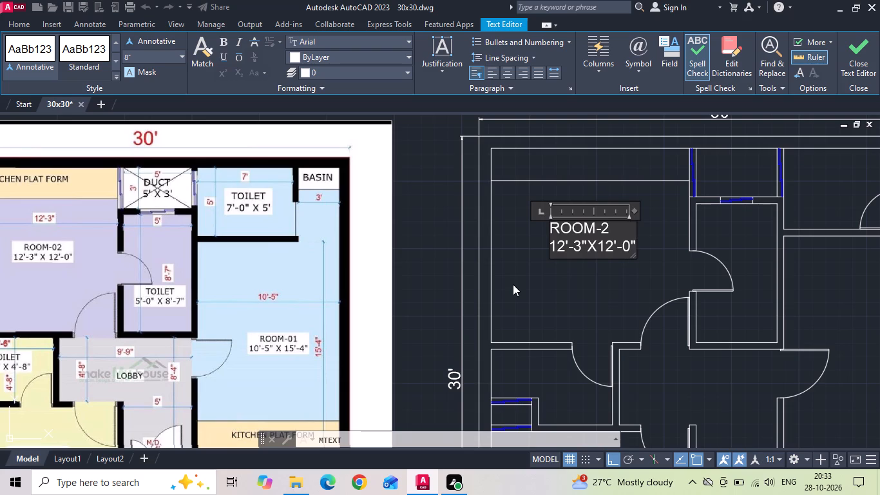
left_click(552, 231)
key("space")
key("space")
left_click(562, 289)
Copy the ROOM-2 label straight across into the adjoining toilet below the duct.
left_click(575, 253)
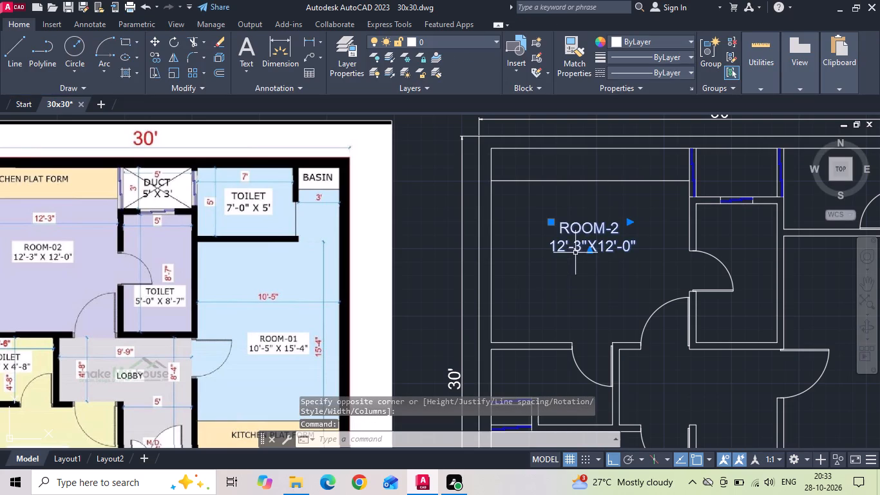
right_click(563, 227)
left_click(593, 252)
left_click_drag(592, 251, 608, 251)
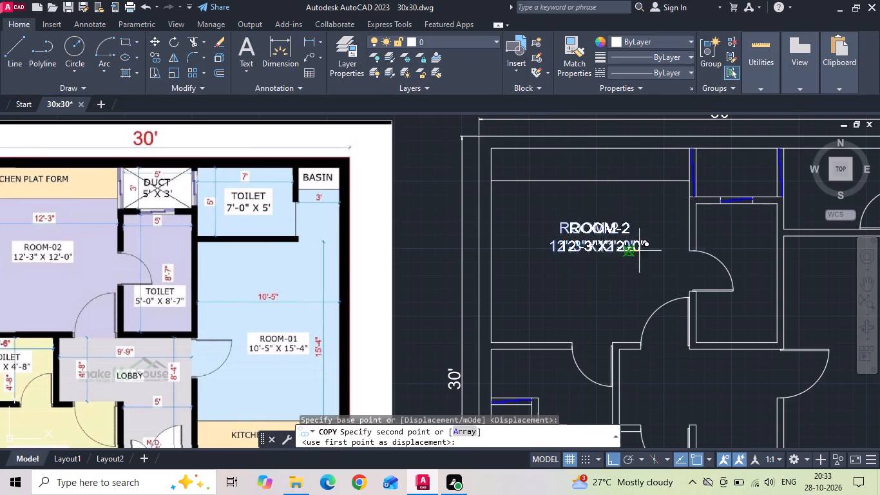
middle_click_drag(778, 250, 672, 272)
scroll(672, 272, "up", 1)
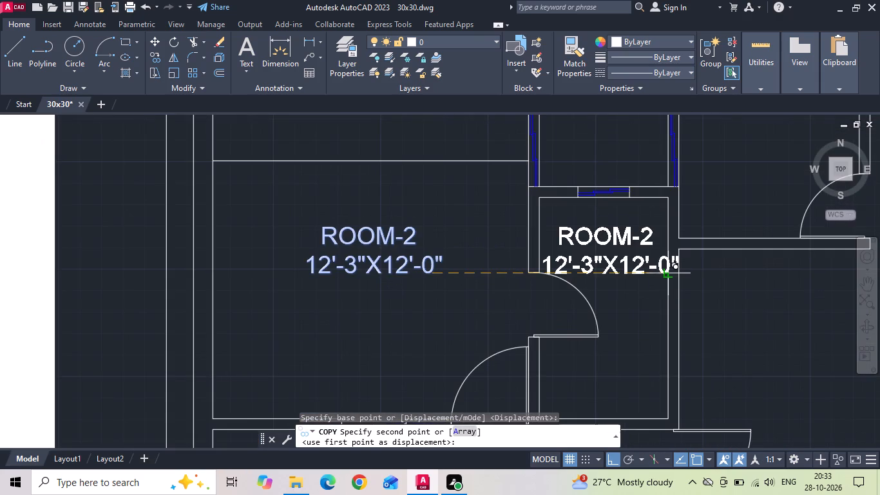
left_click(671, 272)
key("Escape")
Set the text height of the copied label in the toilet to 6".
double_click(627, 235)
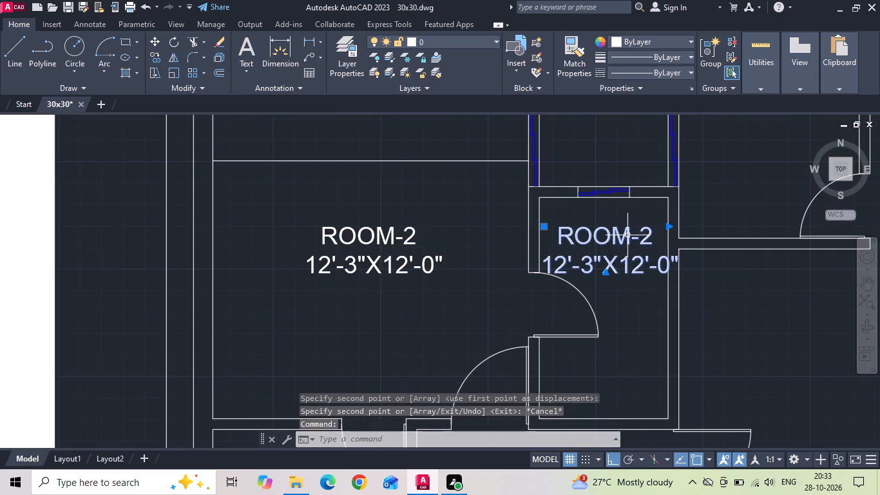
key("ctrl+a")
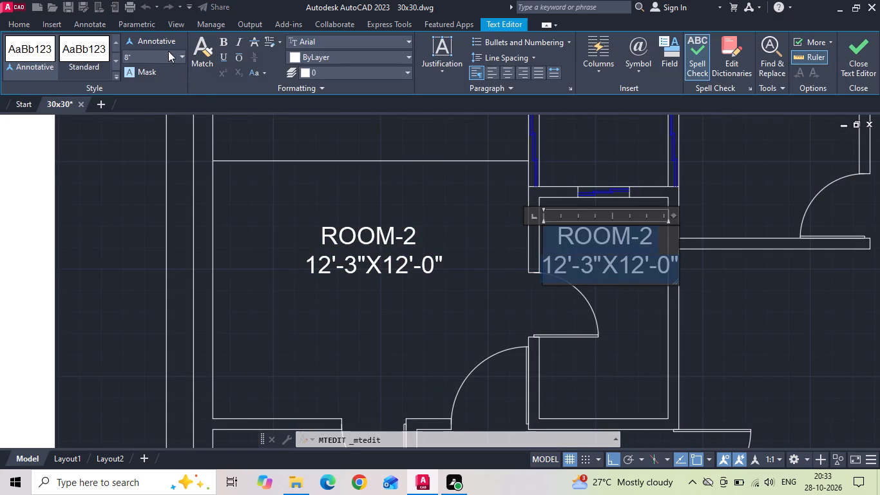
left_click(168, 51)
key("BackSpace")
key("6")
key("shift+quotedbl")
key("Return")
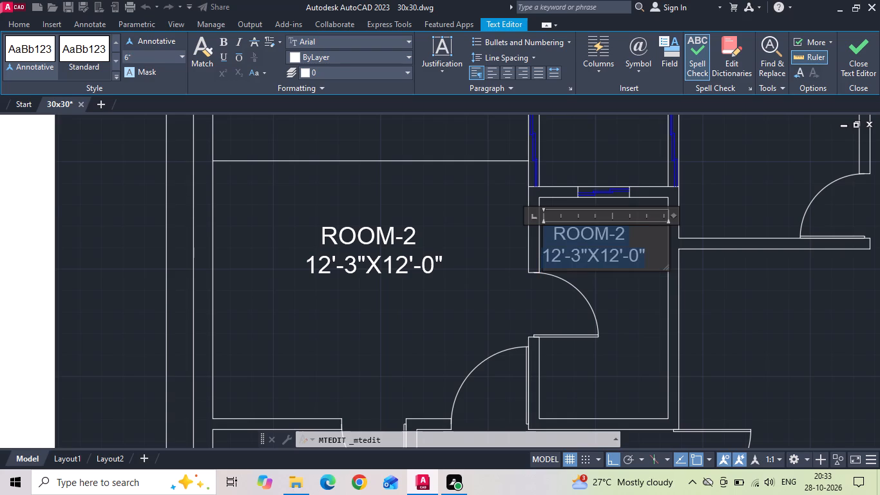
scroll(644, 322, "down", 1)
left_click(645, 329)
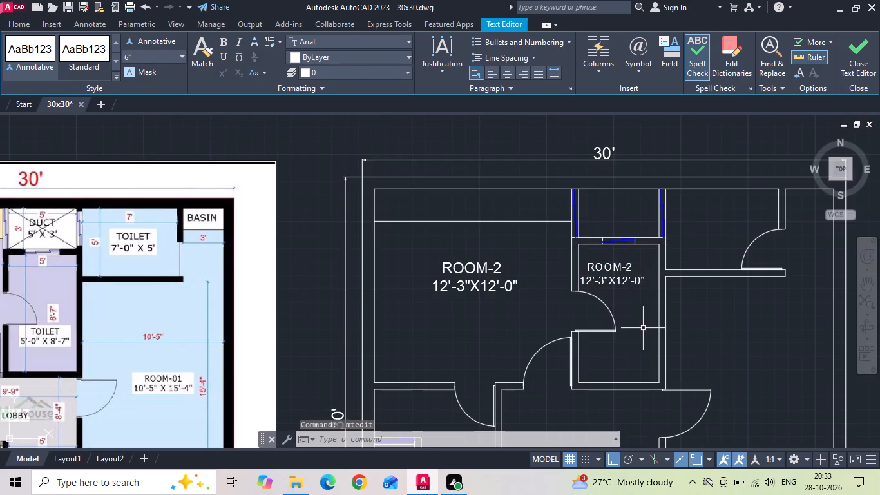
Replace the name in the copied label with TOILET.
double_click(605, 264)
left_click_drag(633, 269, 555, 269)
key("BackSpace")
type("TOILET")
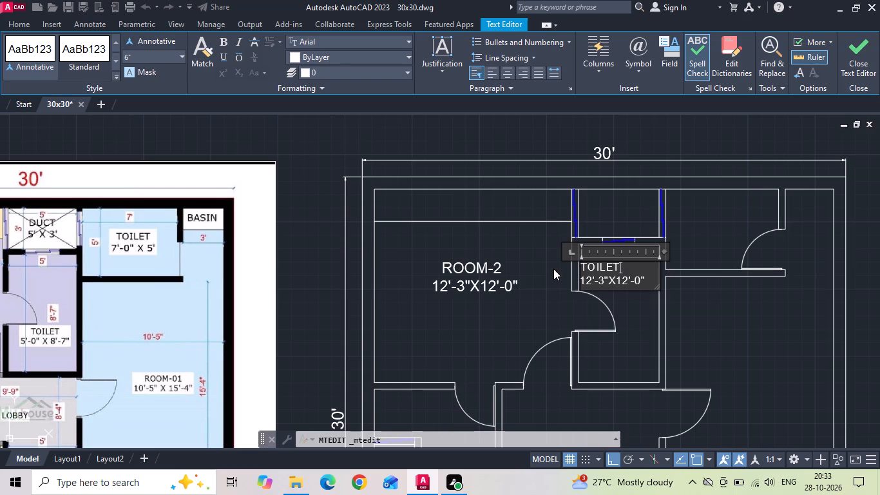
Change the size line of the TOILET label to 5'-0"X8'-7".
left_click(591, 282)
key("BackSpace")
key("BackSpace")
key("8")
key("BackSpace")
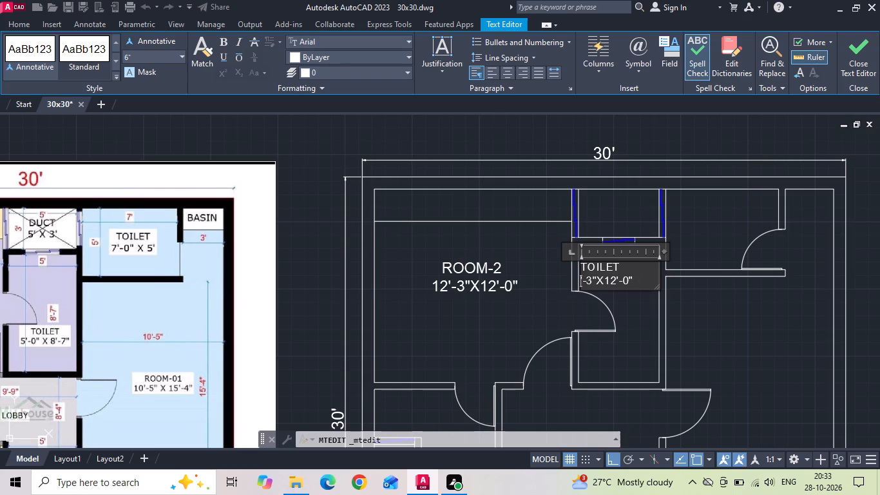
key("5")
left_click(600, 289)
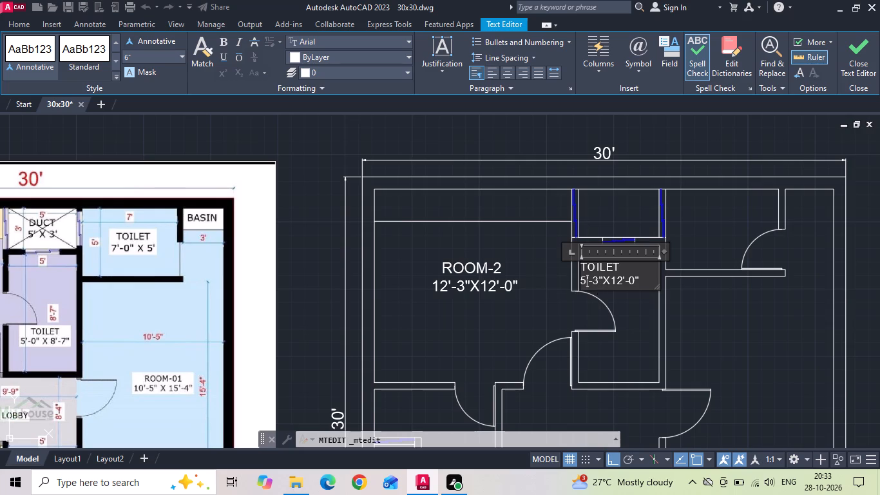
left_click(598, 282)
key("BackSpace")
key("0")
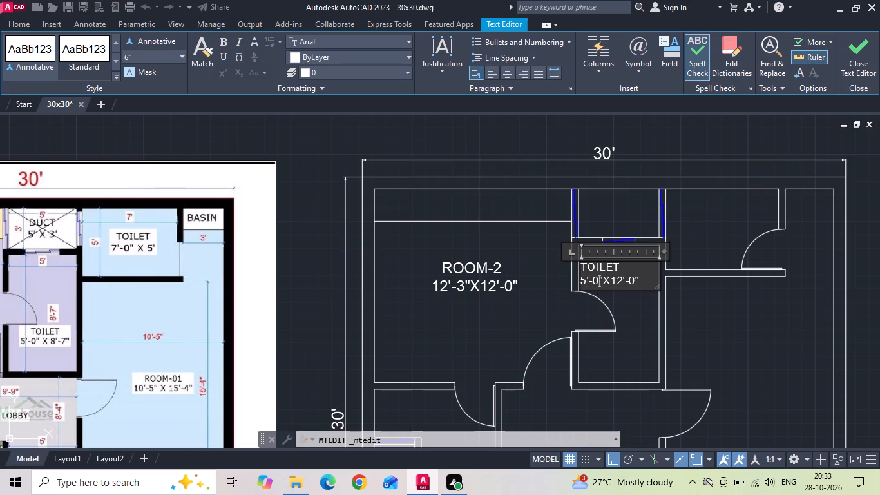
left_click(621, 280)
key("BackSpace")
key("BackSpace")
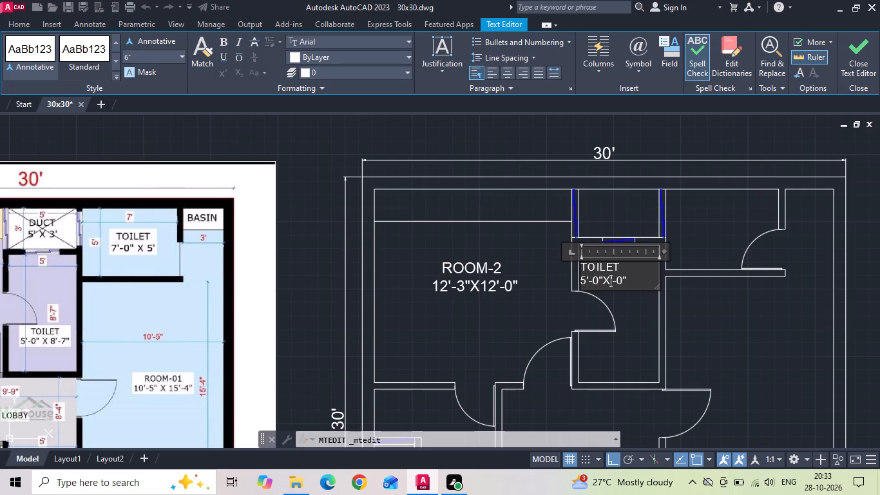
key("8")
left_click(629, 284)
key("BackSpace")
key("7")
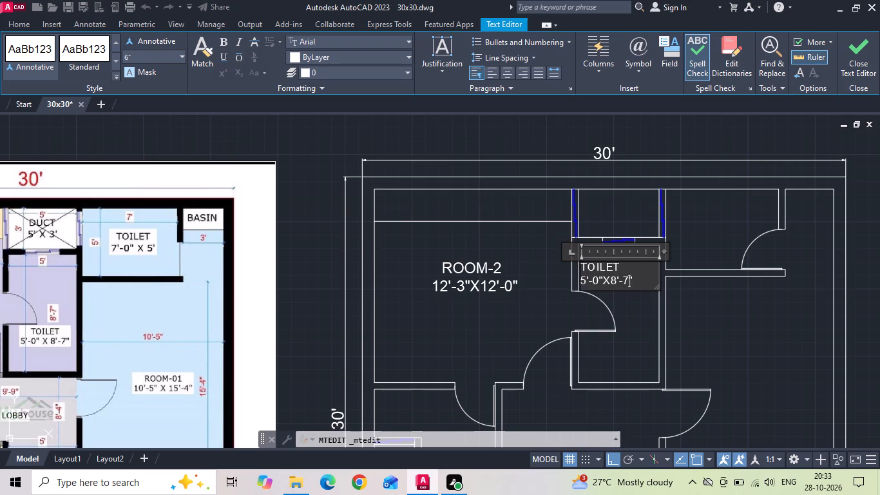
Indent the word TOILET by two spaces to centre it above its size line.
left_click(582, 266)
key("space")
key("space")
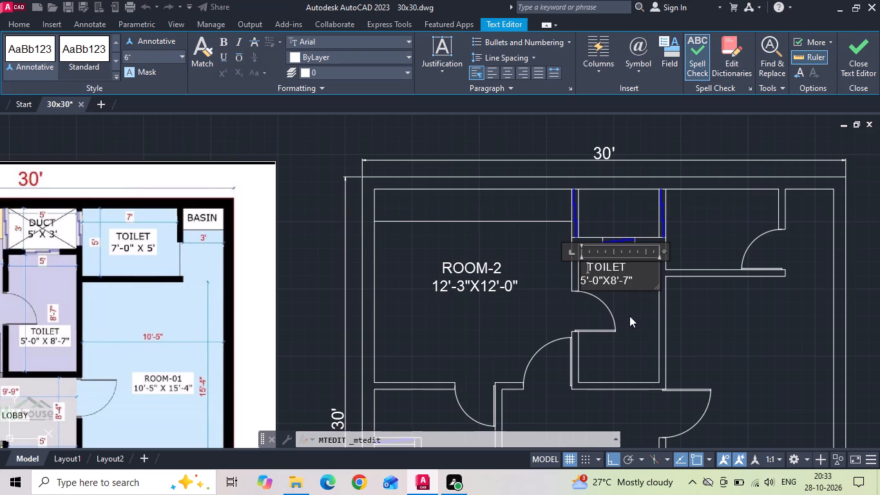
left_click(629, 316)
Move the TOILET label slightly to the right so it sits centred between the toilet's side walls.
left_click(617, 287)
left_click(612, 275)
right_click(612, 275)
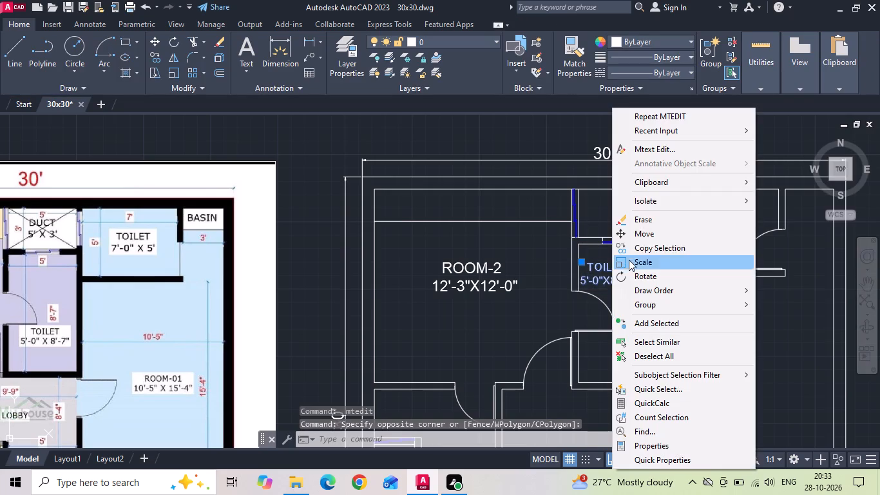
left_click(643, 235)
left_click(702, 336)
left_click(717, 338)
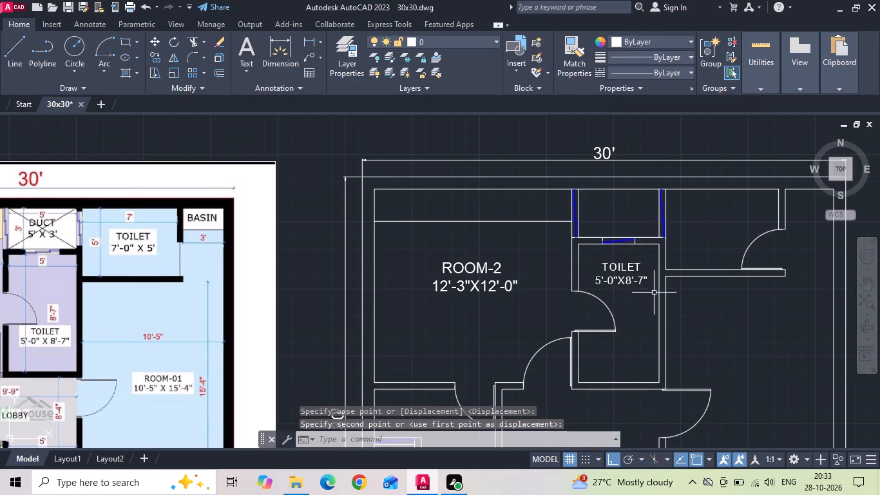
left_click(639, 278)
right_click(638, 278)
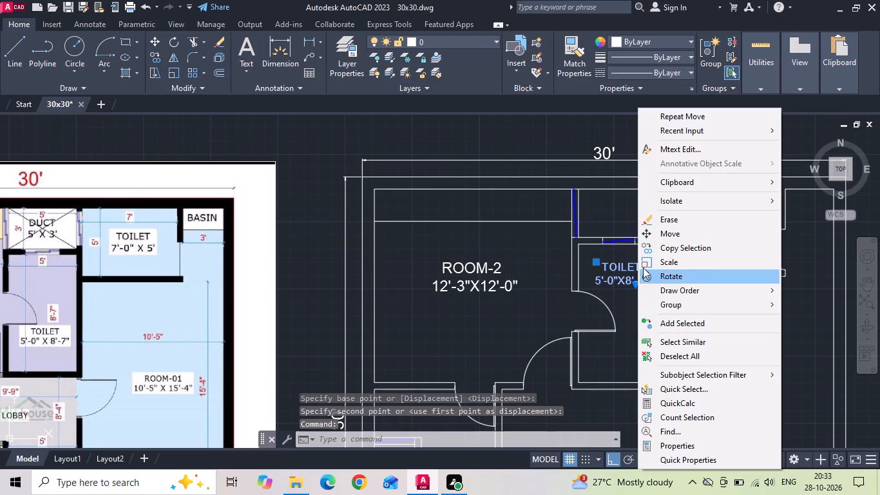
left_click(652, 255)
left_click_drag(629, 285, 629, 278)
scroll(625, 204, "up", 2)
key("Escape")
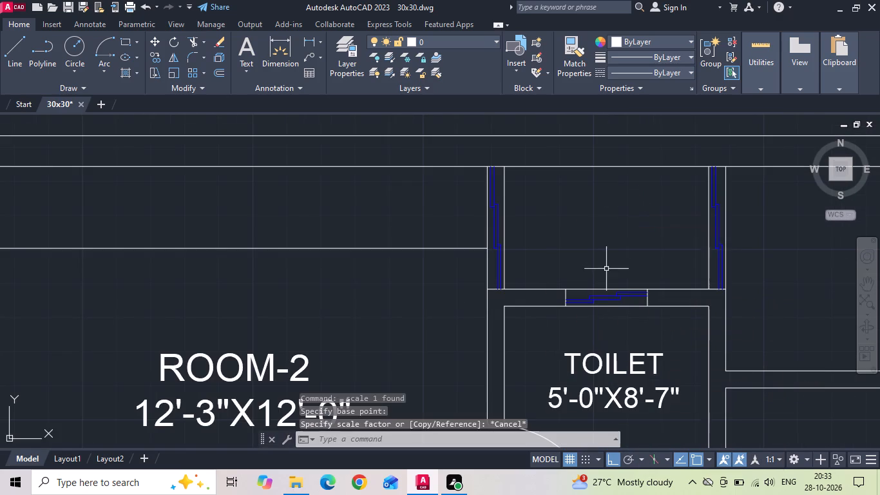
Copy the TOILET 5'-0"X8'-7" label straight up into the duct space above the toilet.
left_click_drag(602, 370, 586, 391)
right_click(562, 396)
left_click(620, 173)
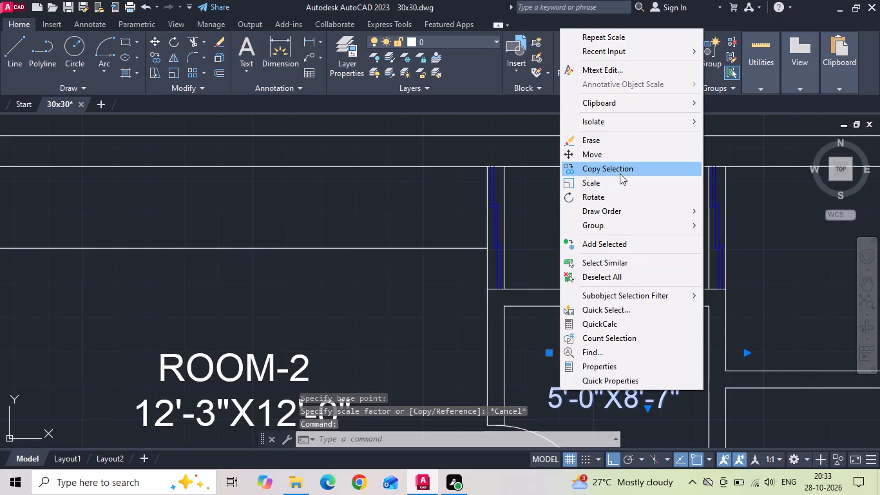
left_click(627, 371)
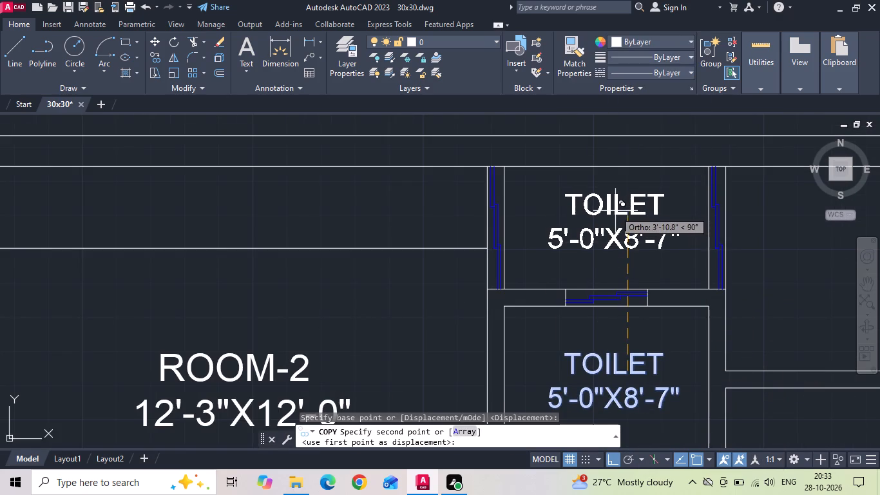
left_click(615, 211)
key("Escape")
Change the size line of the copied label in the duct to 5'-0"X3'-0".
double_click(615, 209)
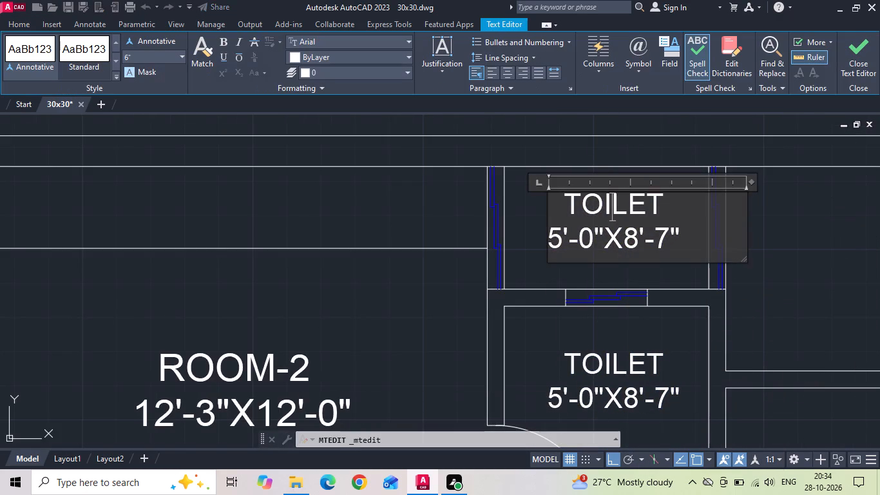
left_click(664, 239)
key("BackSpace")
key("0")
left_click(634, 242)
key("BackSpace")
key("3")
key("BackSpace")
key("BackSpace")
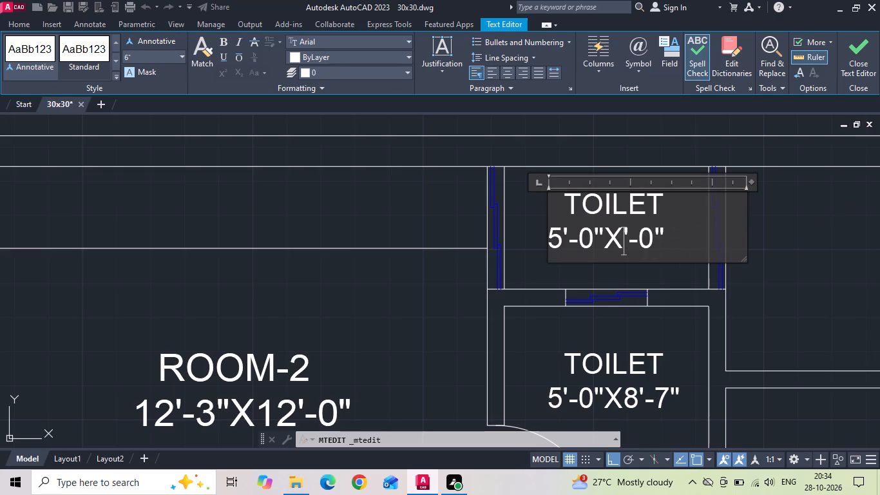
key("3")
Replace the name in the duct's label with DUCT.
left_click_drag(655, 216, 602, 215)
left_click(660, 204)
key("BackSpace")
key("BackSpace")
key("BackSpace")
key("BackSpace")
key("BackSpace")
key("BackSpace")
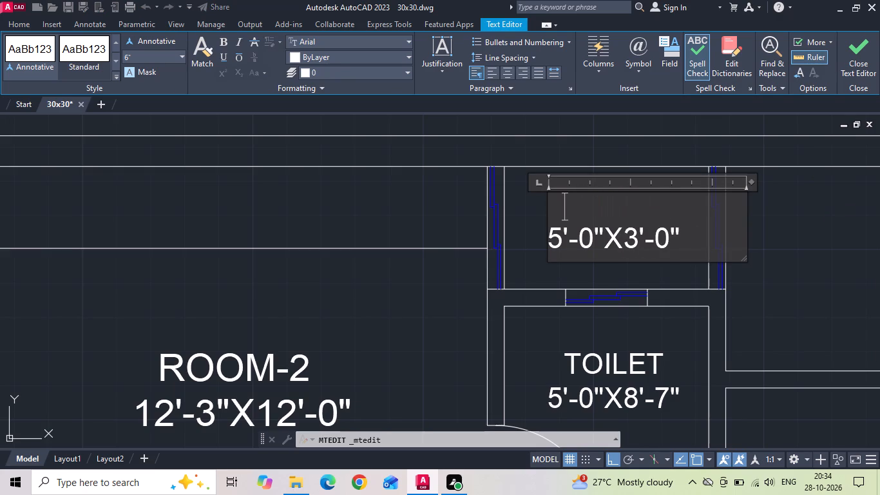
type("DUCT")
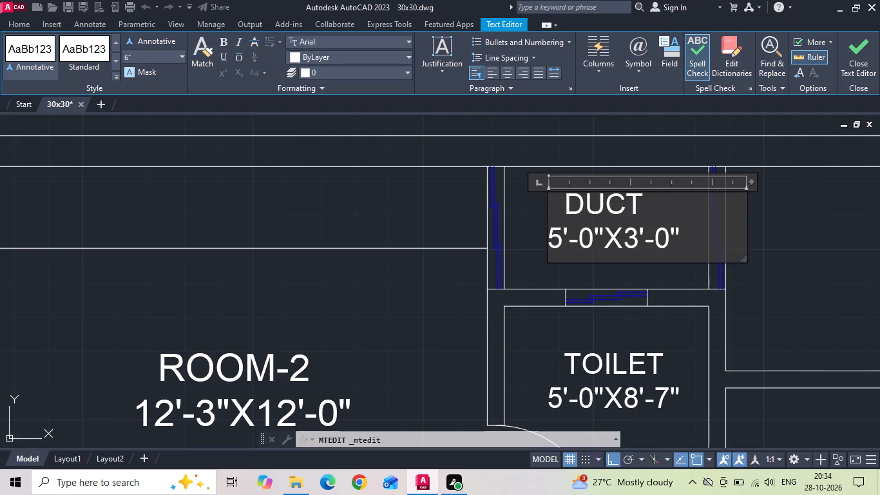
Indent the word DUCT by one more space to centre it above its size line.
left_click(569, 203)
key("space")
scroll(585, 263, "down", 3)
left_click(649, 324)
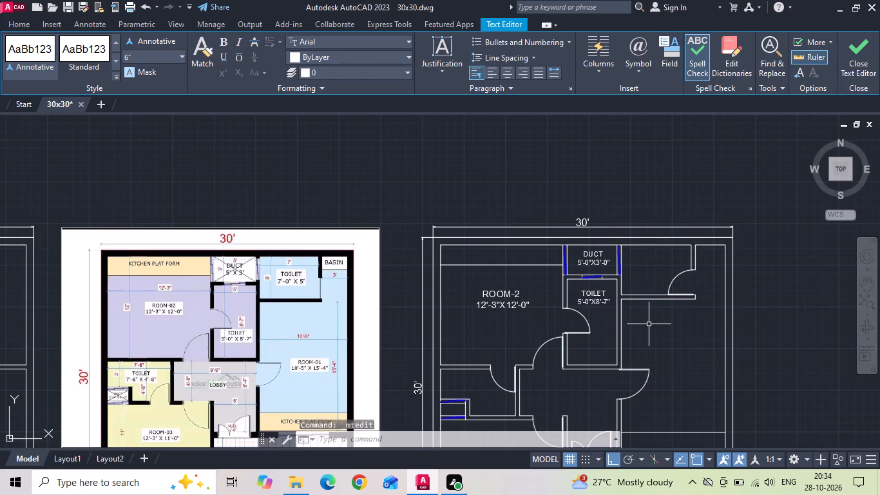
Copy the TOILET 5'-0"X8'-7" label horizontally to the right, in line with the second toilet beside the duct.
left_click(595, 302)
right_click(595, 302)
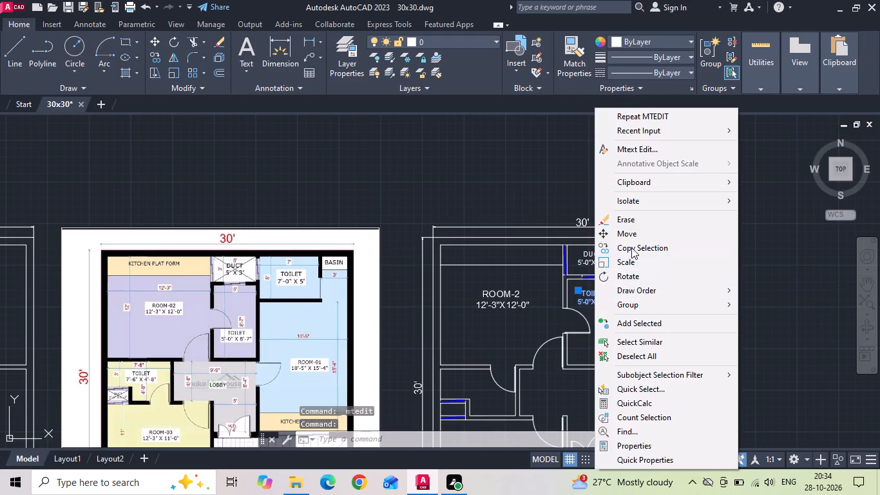
left_click(632, 247)
left_click(598, 301)
scroll(660, 282, "up", 2)
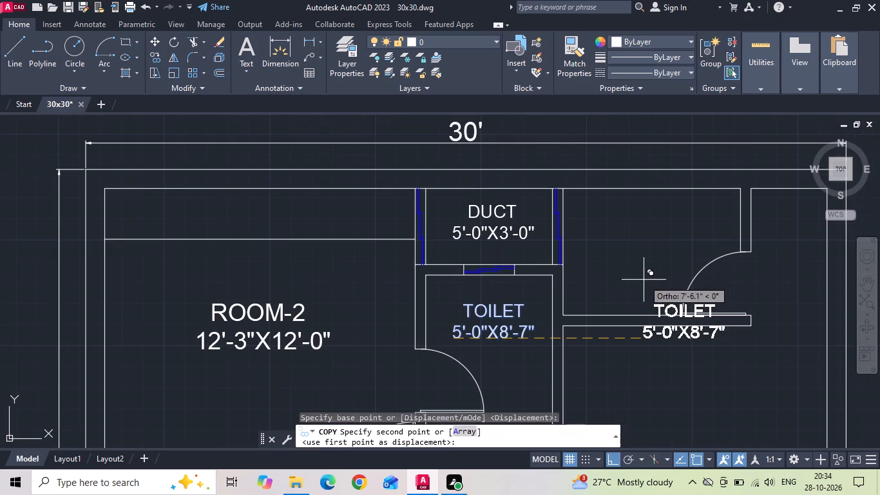
left_click(611, 289)
key("Escape")
Move the copied TOILET label straight up into the toilet room beside the duct.
left_click(650, 309)
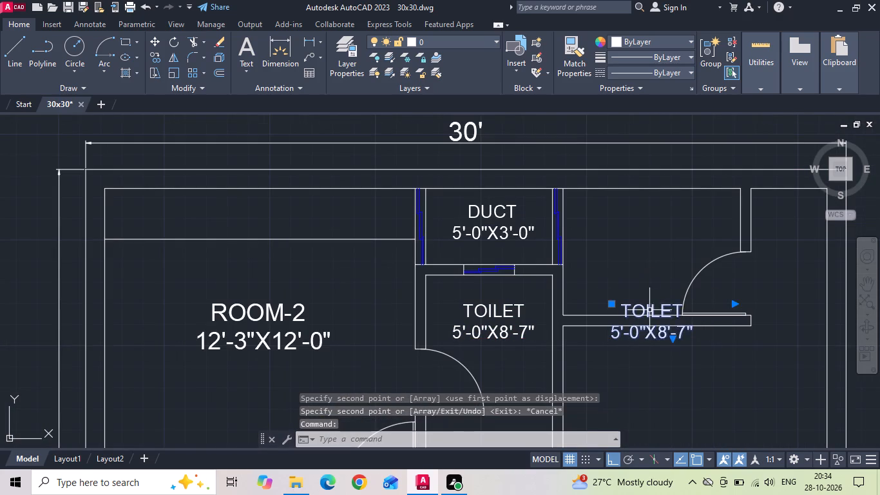
right_click(649, 310)
left_click(673, 238)
left_click_drag(666, 362, 666, 370)
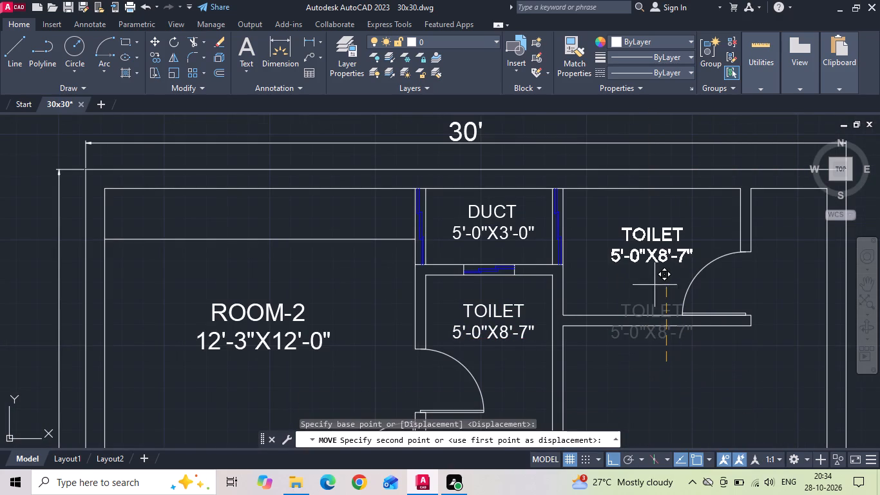
left_click(655, 283)
Change the size line of the TOILET label beside the duct to 7'-0"X5'-0".
scroll(655, 283, "down", 2)
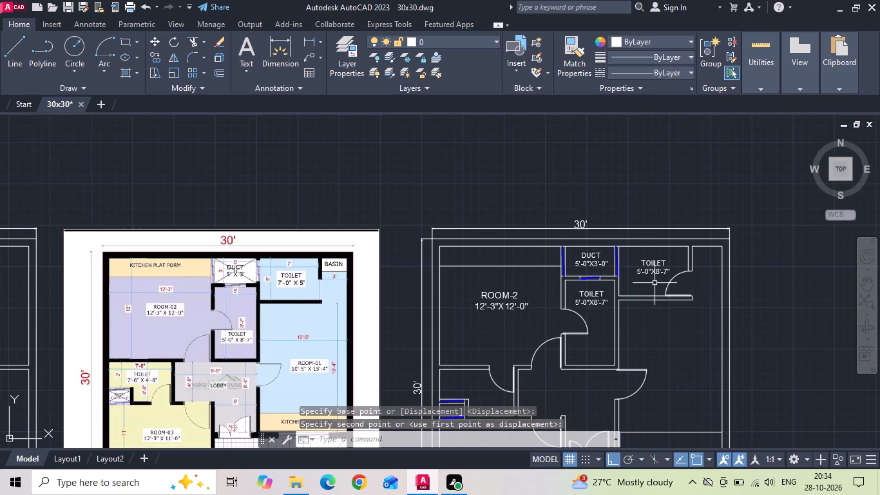
scroll(655, 274, "up", 3)
double_click(664, 271)
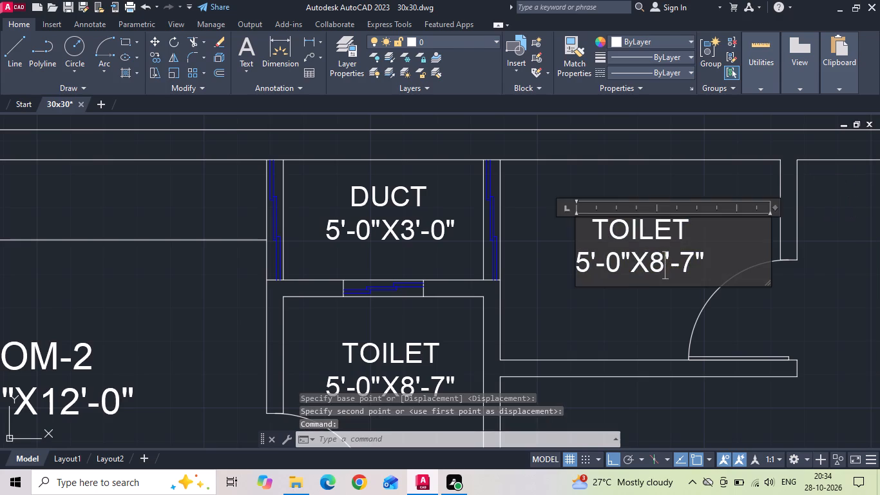
key("BackSpace")
key("5")
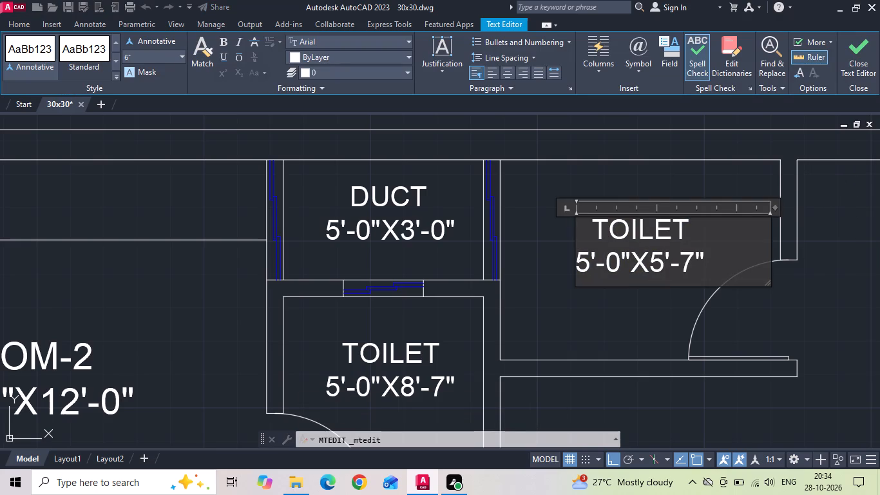
left_click(689, 266)
key("BackSpace")
key("0")
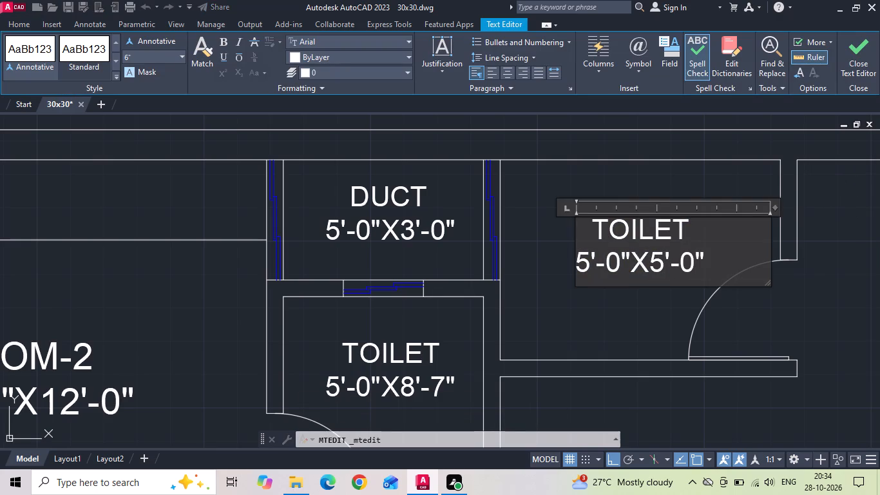
left_click(589, 260)
key("BackSpace")
key("7")
scroll(590, 260, "down", 2)
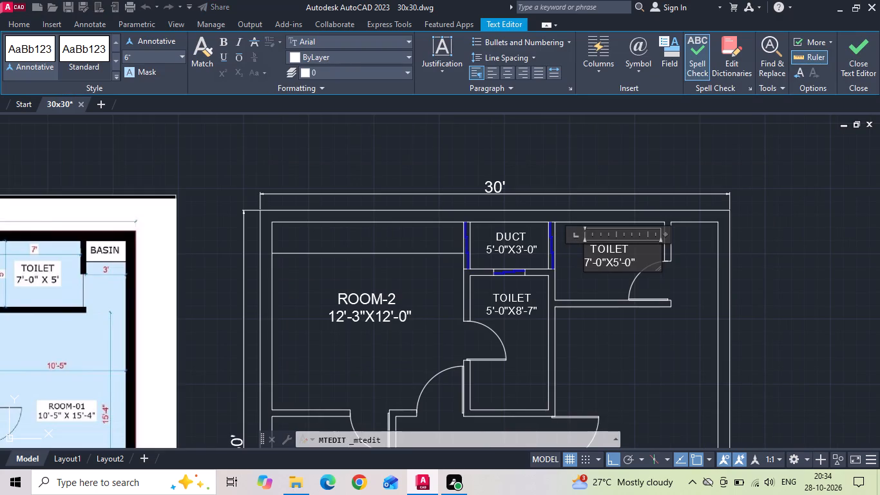
left_click(587, 289)
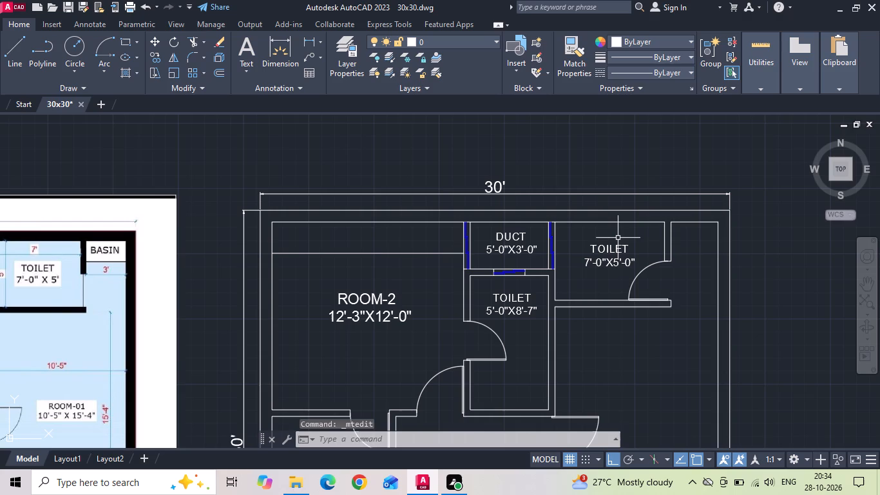
Offset the inner top wall line of the basin recess 2' downward to draw the basin's front edge.
type("O 2'")
key("Return")
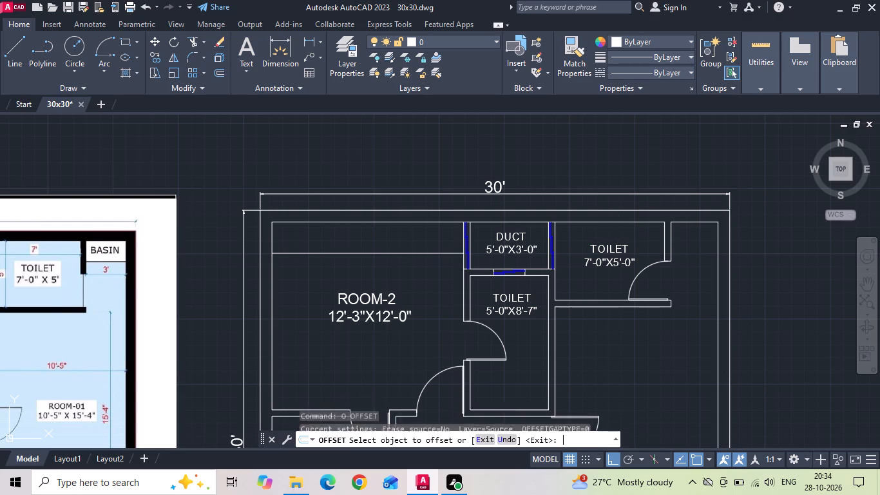
left_click(703, 221)
left_click(695, 240)
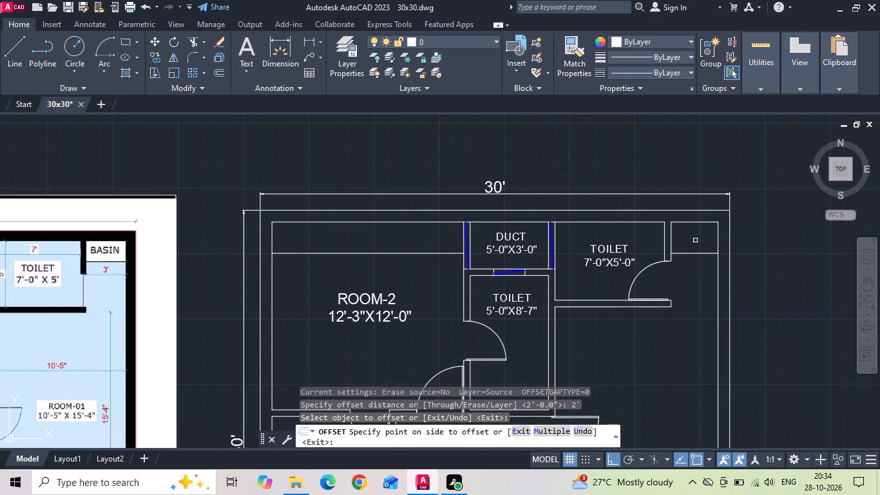
key("Escape")
Move the basin's front edge line up by 6".
left_click_drag(695, 246, 692, 260)
right_click(690, 264)
left_click(689, 265)
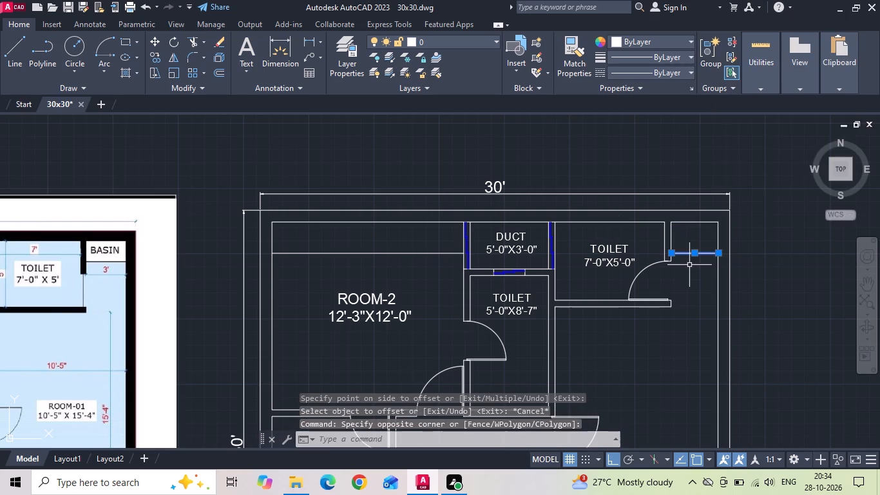
right_click(688, 265)
left_click(700, 238)
left_click(696, 285)
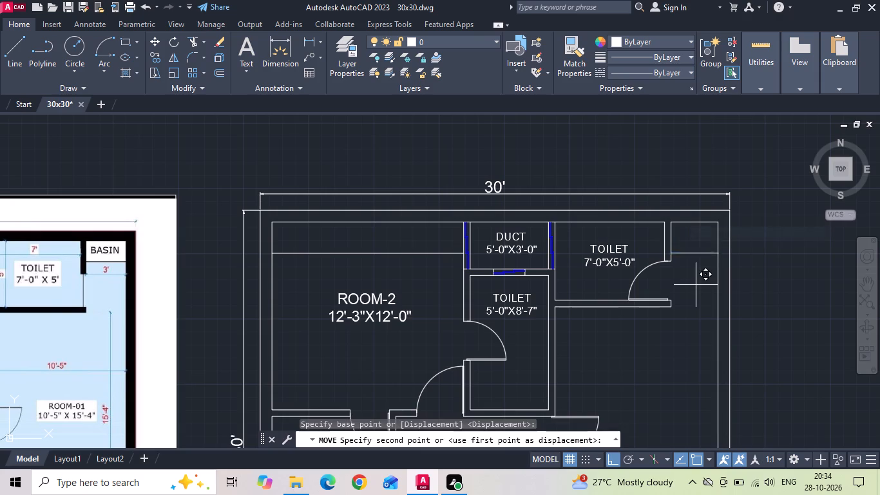
type("6")
key("space")
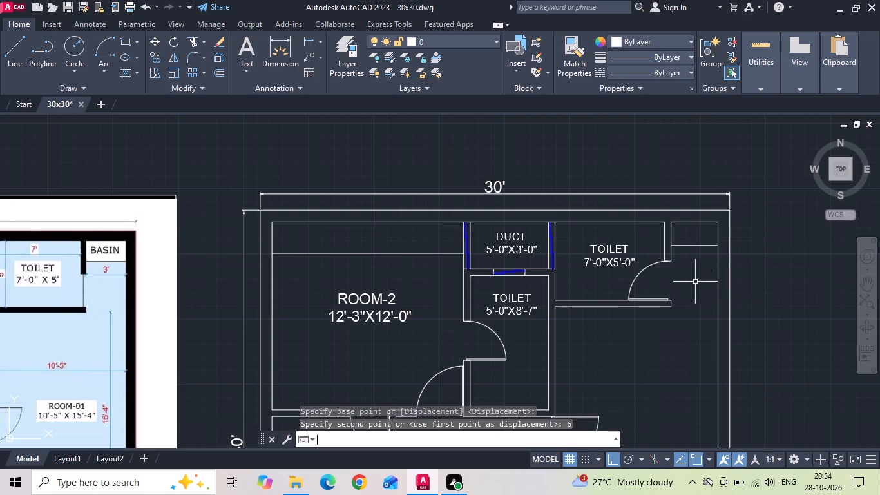
Copy the ROOM-2 label straight down into the lower bedroom, above its kitchen platform line.
scroll(687, 258, "down", 1)
middle_click_drag(575, 309, 593, 242)
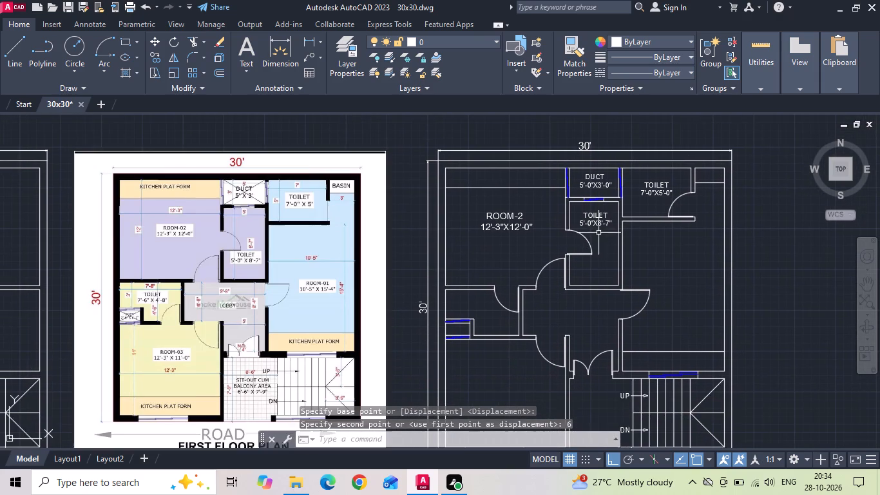
left_click(520, 222)
right_click(520, 222)
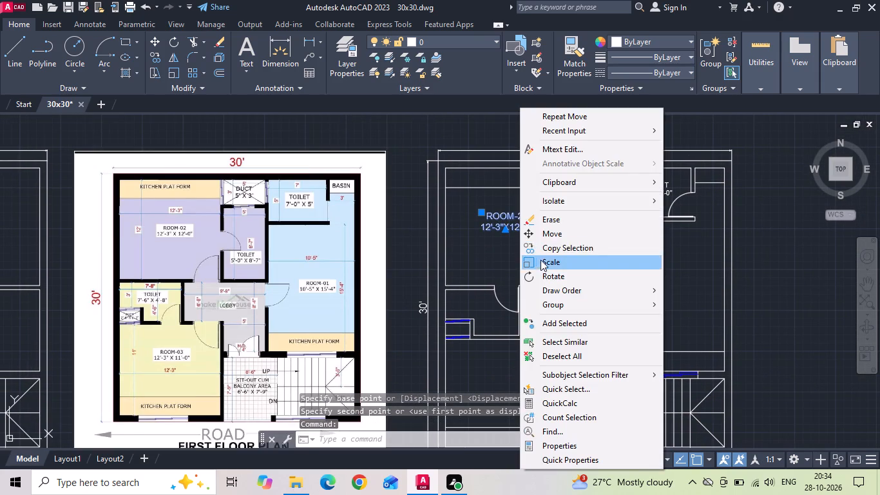
left_click(544, 251)
left_click_drag(514, 231, 512, 245)
middle_click_drag(484, 366, 489, 277)
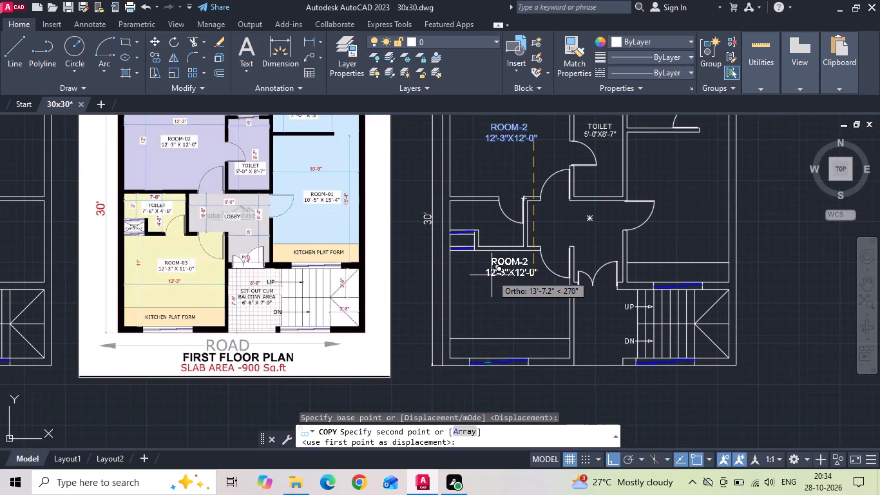
left_click(497, 315)
key("Escape")
Move the copied ROOM-2 label slightly up within the lower bedroom.
scroll(497, 316, "up", 1)
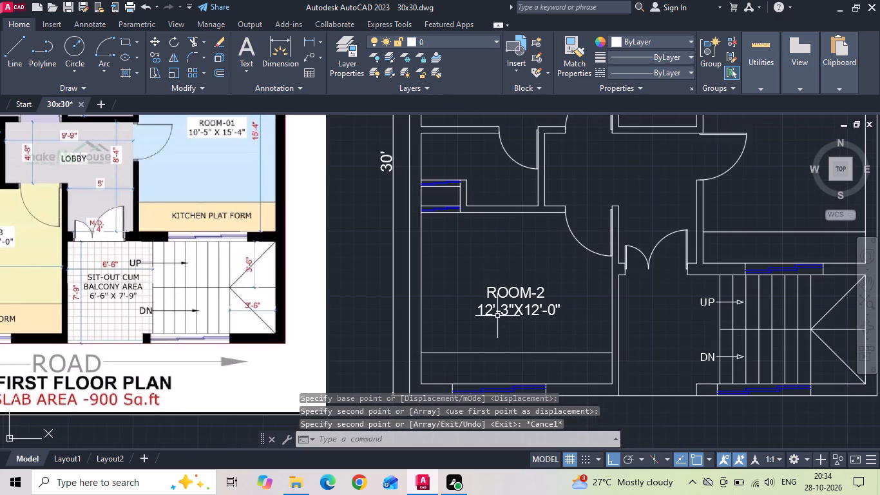
middle_click_drag(497, 316, 528, 313)
middle_click_drag(537, 316, 602, 325)
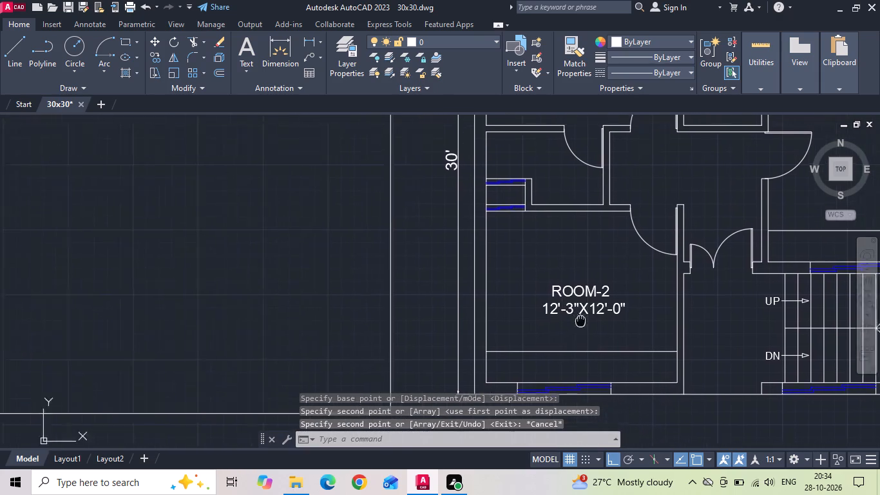
middle_click_drag(602, 325, 606, 325)
left_click(618, 293)
right_click(618, 293)
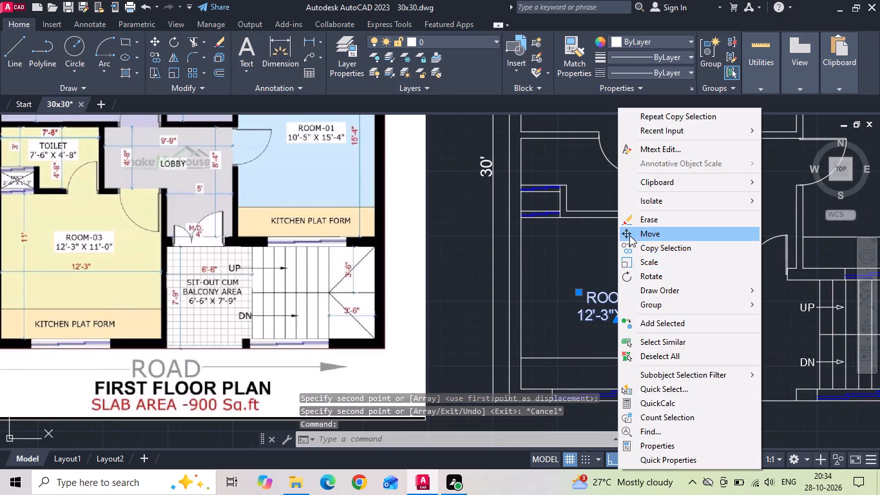
left_click(629, 235)
left_click(611, 260)
left_click(611, 251)
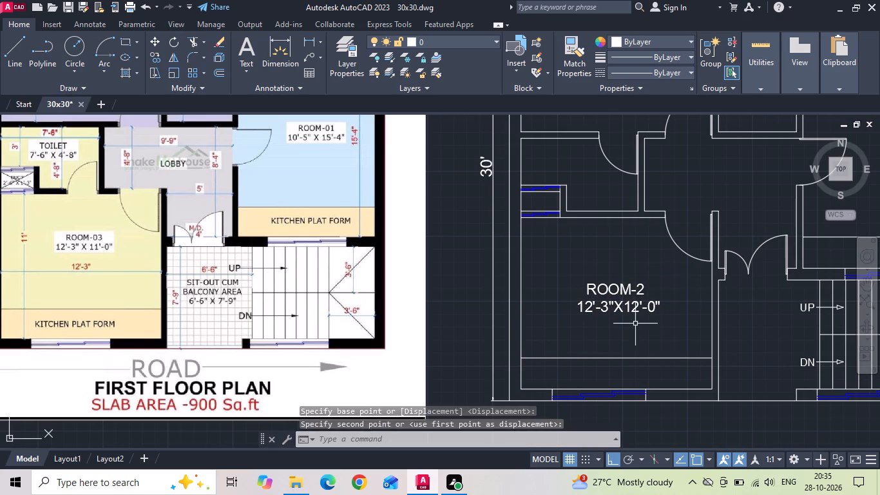
Edit the copied label in the lower bedroom to read ROOM-03 with the size 12'-3"X11'-0".
double_click(635, 311)
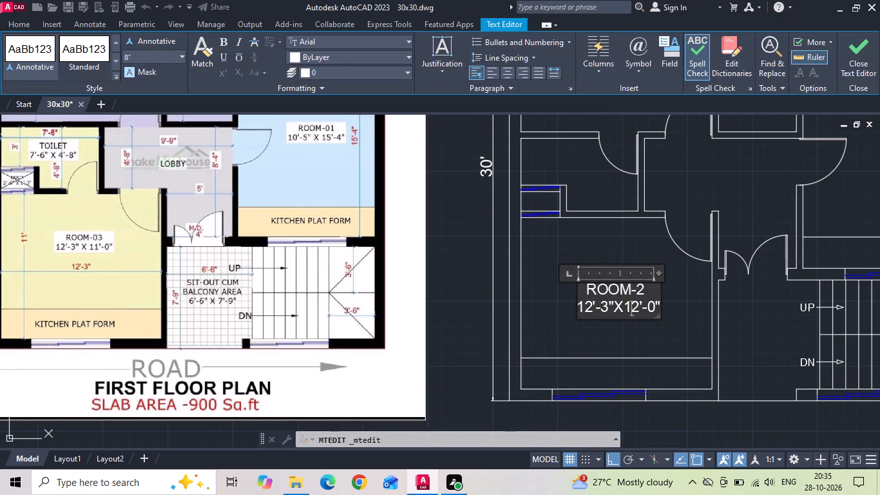
left_click(636, 309)
key("BackSpace")
key("1")
left_click(654, 298)
key("BackSpace")
type("03")
left_click(603, 247)
Rename the upper bedroom's label as ROOM-02.
middle_click_drag(601, 246, 585, 382)
middle_click_drag(575, 208, 591, 273)
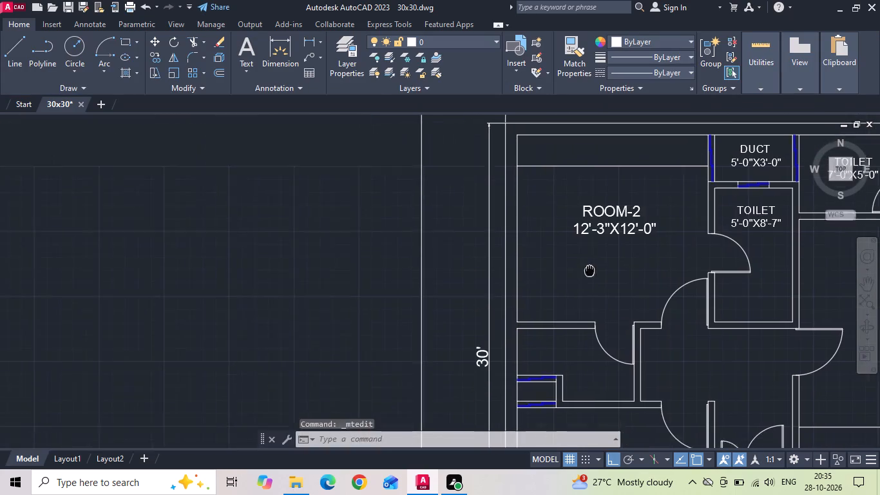
middle_click_drag(591, 273, 591, 273)
double_click(639, 217)
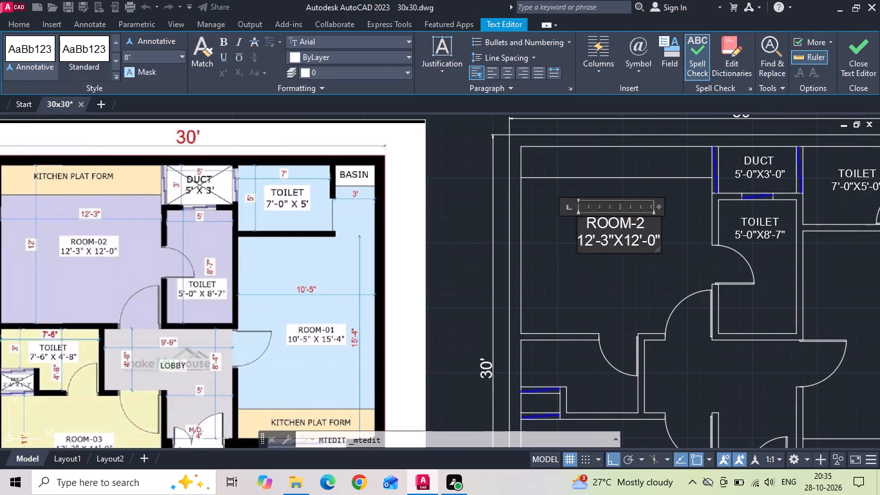
key("0")
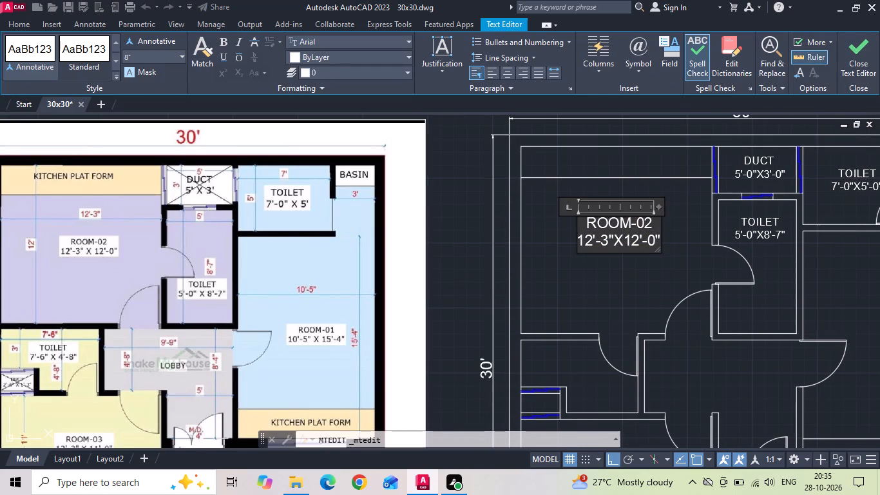
left_click(571, 220)
Copy the ROOM-02 label horizontally across to the bedroom on the plan's right side.
left_click(604, 224)
right_click(604, 224)
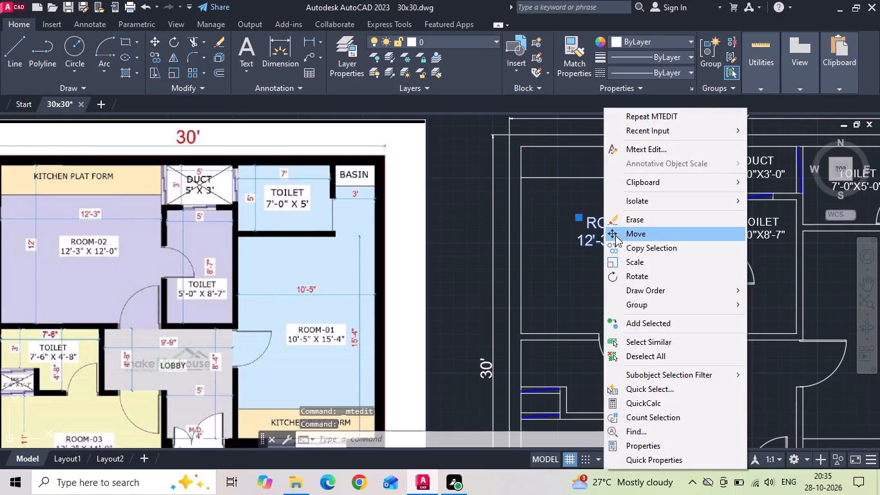
left_click(621, 244)
scroll(556, 251, "down", 1)
left_click_drag(581, 240, 615, 247)
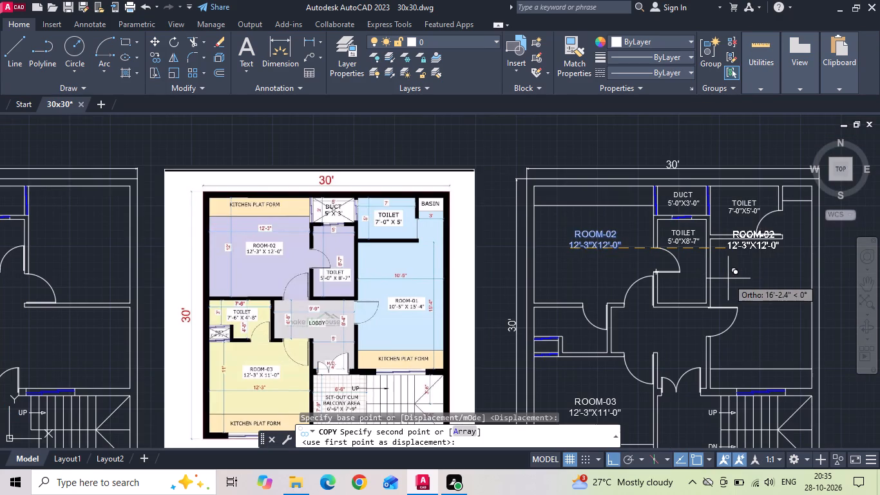
left_click(735, 284)
key("Escape")
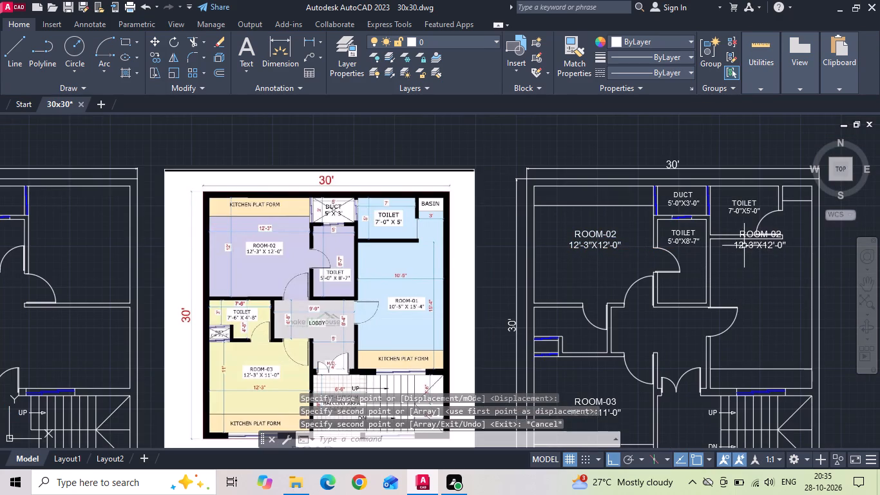
Move the copied label about 5'-5" down and slightly to the right, into the middle of the right bedroom.
left_click(744, 245)
right_click(744, 244)
left_click(769, 231)
left_click_drag(772, 249, 773, 281)
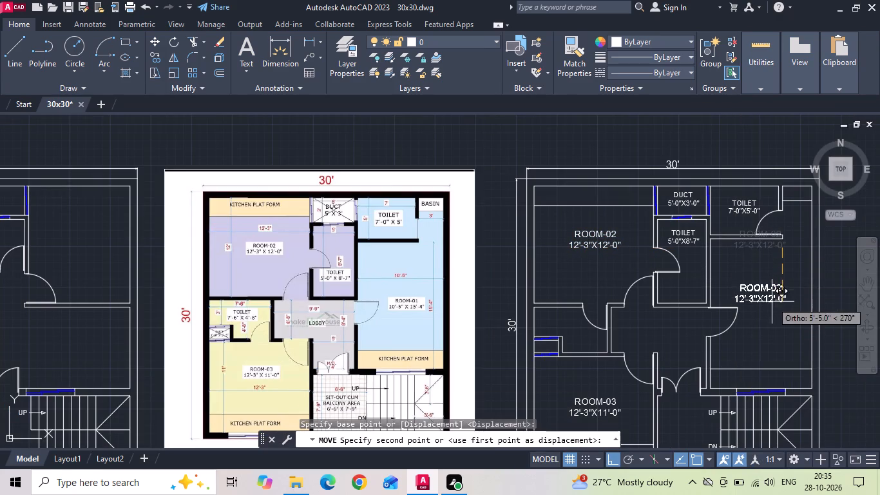
left_click(772, 302)
middle_click_drag(768, 300, 574, 278)
left_click(579, 260)
right_click(579, 260)
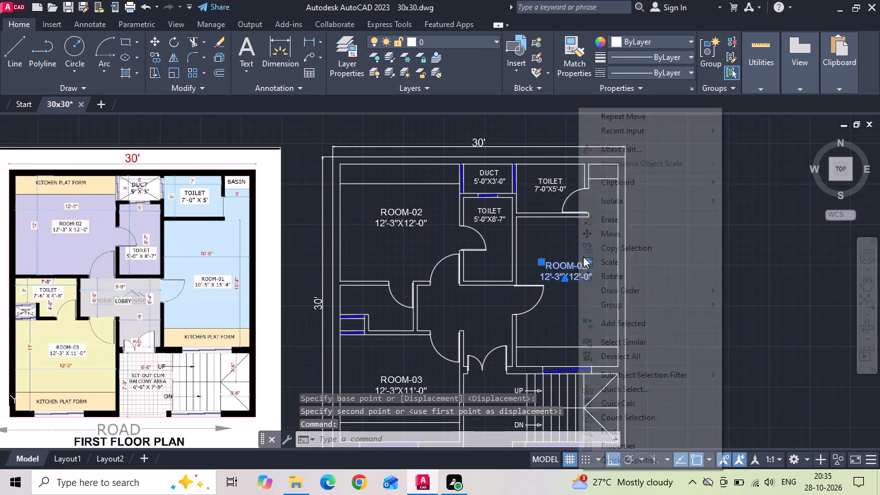
left_click(607, 237)
left_click(758, 242)
left_click(767, 244)
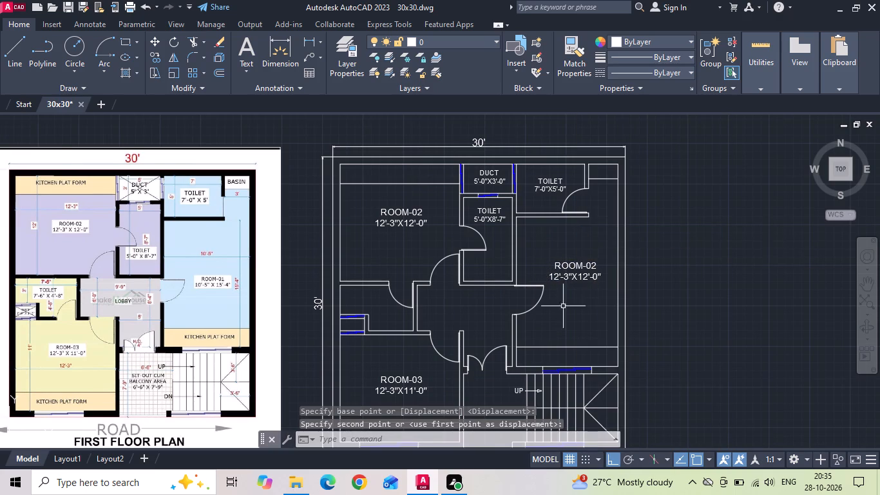
Change the size on the right bedroom's label to 10'-5"X15'-4".
scroll(579, 269, "up", 1)
double_click(544, 282)
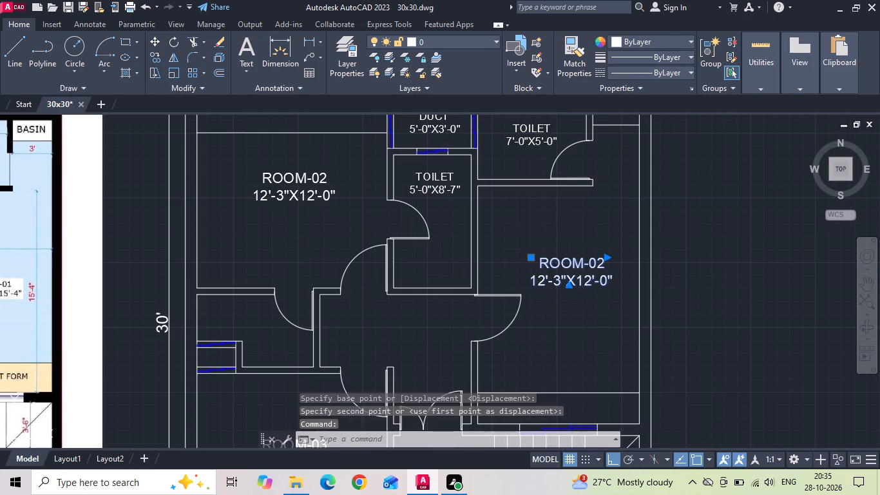
key("BackSpace")
key("0")
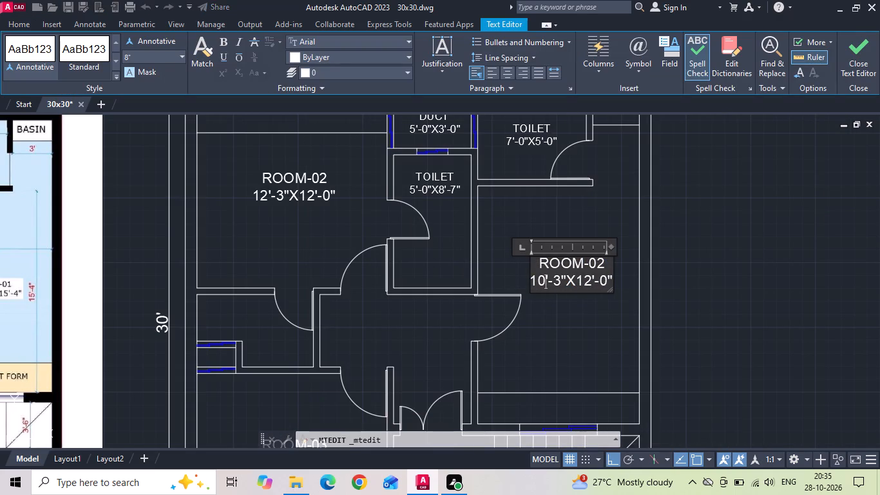
left_click(560, 287)
key("BackSpace")
key("5")
scroll(564, 301, "down", 1)
scroll(579, 288, "up", 1)
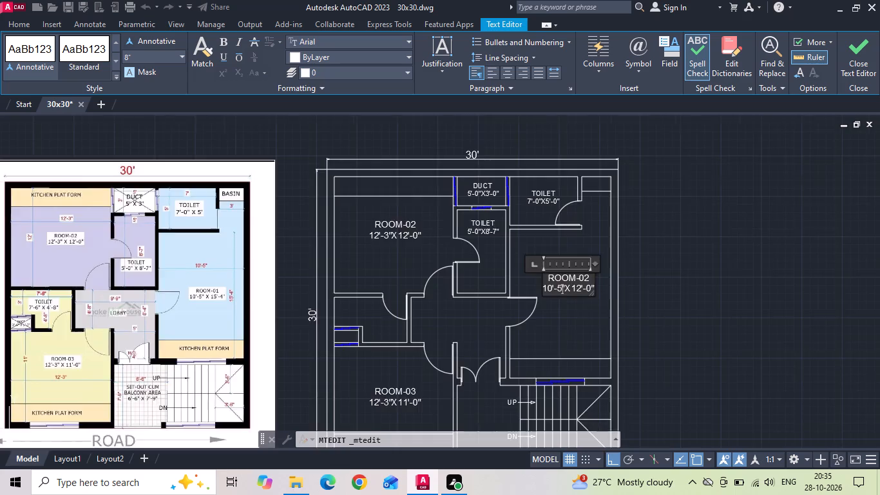
scroll(579, 288, "up", 1)
left_click(579, 289)
key("BackSpace")
key("5")
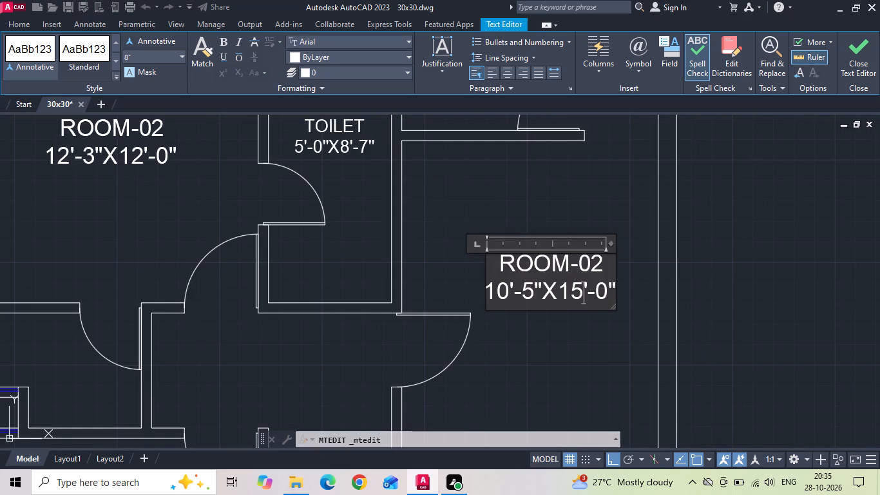
left_click(607, 294)
key("BackSpace")
key("4")
scroll(607, 298, "down", 2)
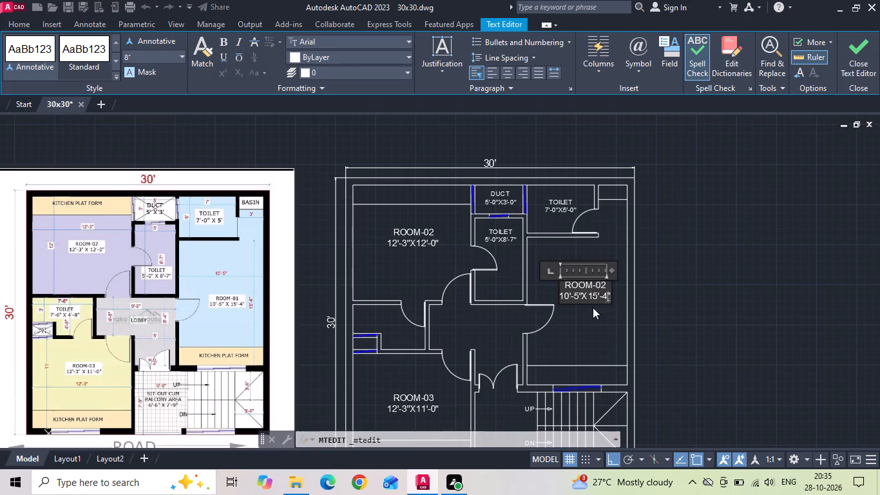
Rename the right bedroom's label as ROOM-01.
scroll(601, 289, "up", 3)
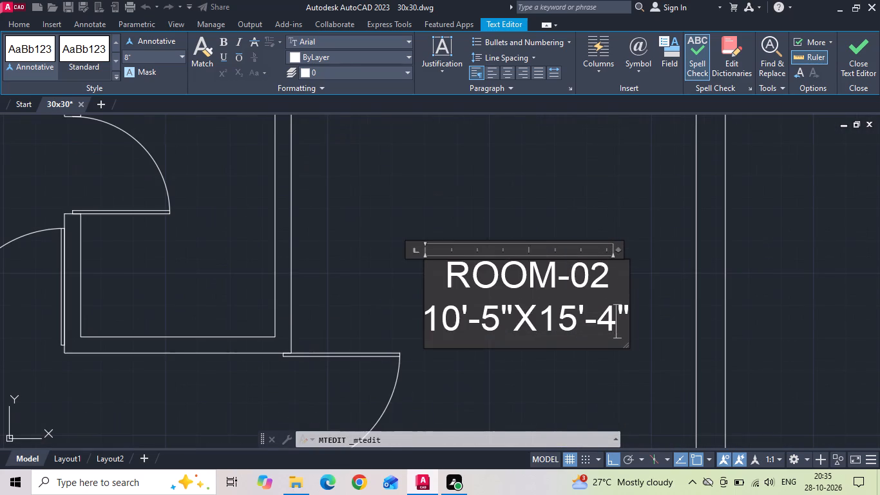
left_click(609, 283)
key("BackSpace")
key("1")
scroll(544, 212, "down", 2)
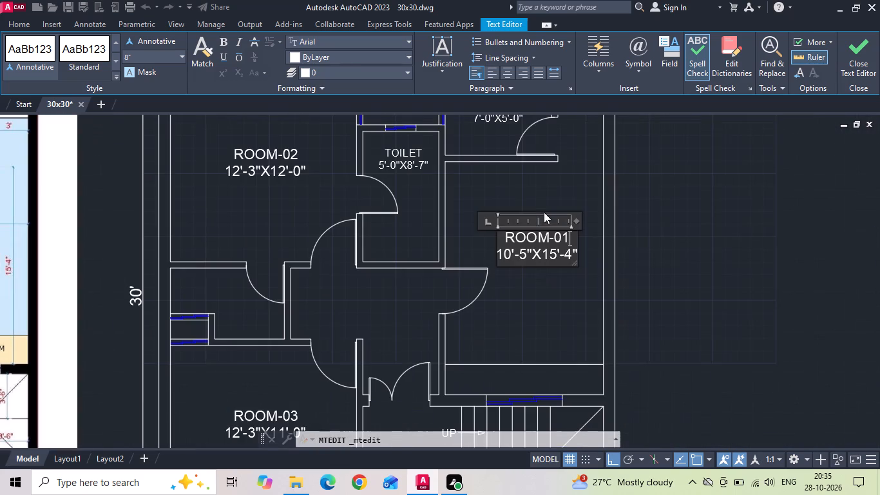
left_click(543, 211)
Copy the 5'-0"X8'-7" TOILET label horizontally to the left, into ROOM-02.
scroll(543, 211, "down", 2)
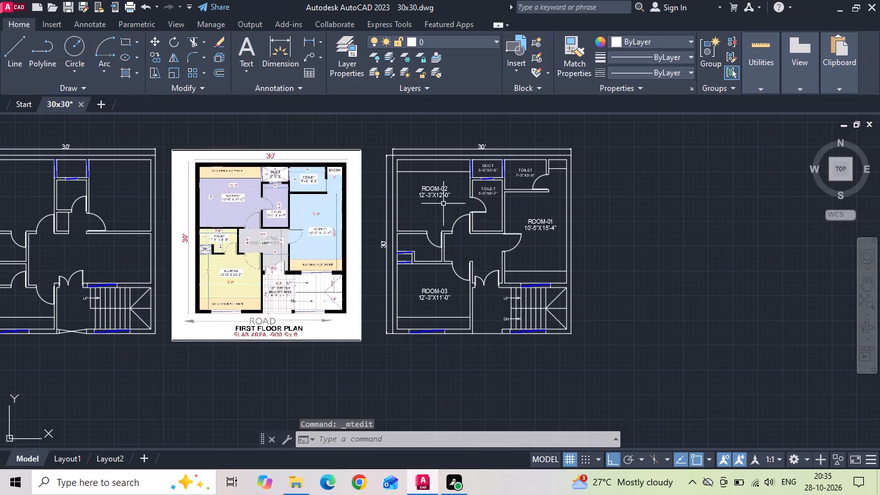
scroll(450, 199, "up", 1)
left_click(506, 180)
right_click(506, 180)
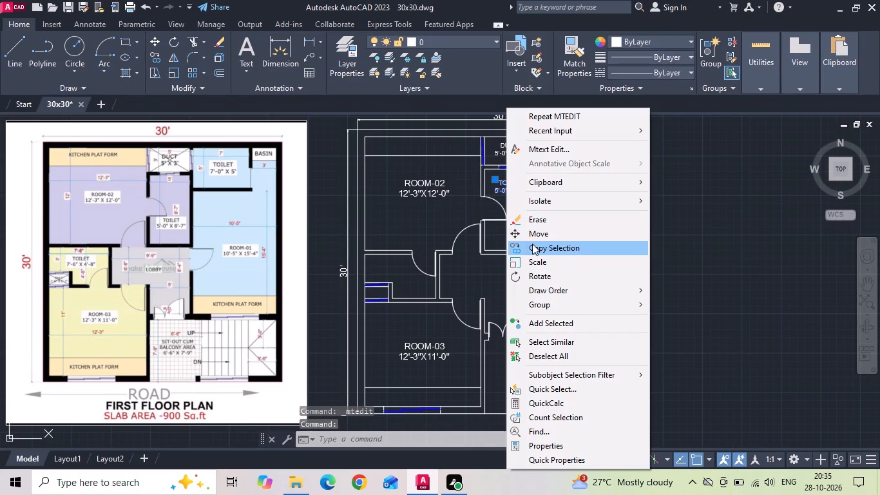
left_click(533, 249)
left_click_drag(516, 197, 508, 198)
left_click(381, 208)
key("Escape")
Move the copied TOILET label straight down into the small toilet between ROOM-02 and ROOM-03.
left_click(383, 187)
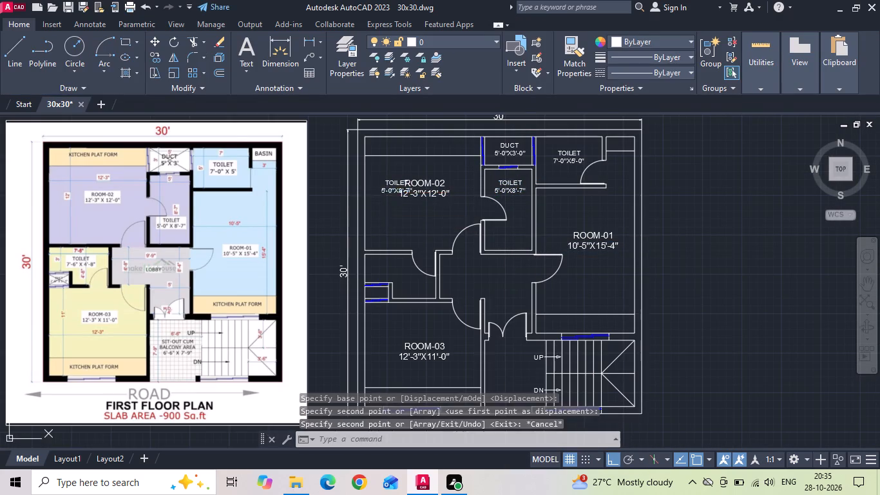
right_click(383, 187)
left_click(398, 235)
left_click_drag(393, 184, 395, 229)
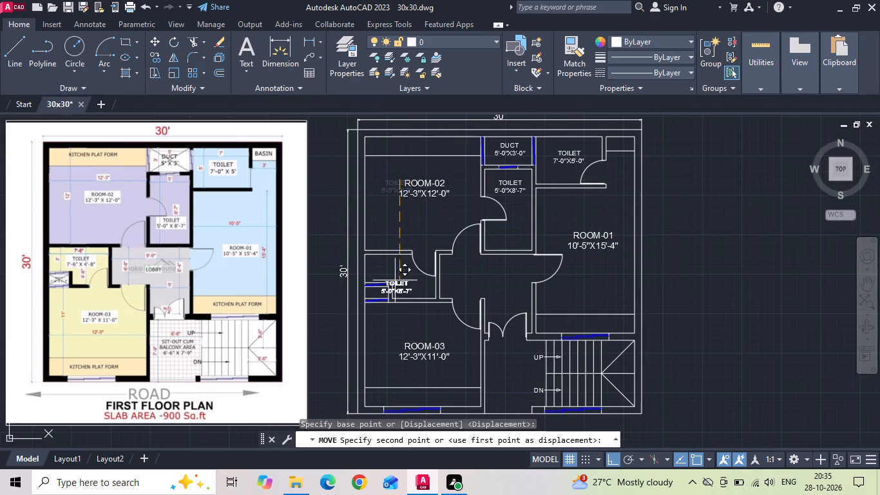
scroll(395, 282, "up", 3)
left_click(403, 237)
Change the size on the TOILET label between ROOM-02 and ROOM-03 to 7'-6"X4'-8".
middle_click_drag(392, 251, 538, 257)
scroll(539, 257, "down", 2)
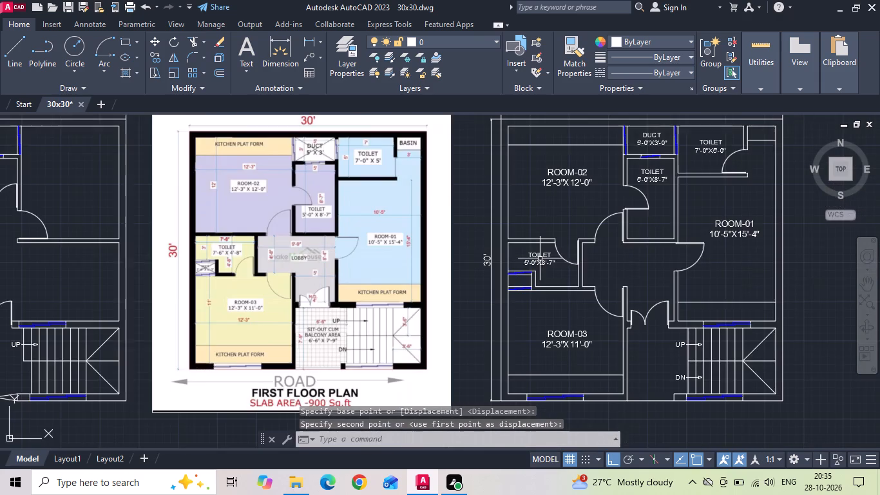
scroll(532, 261, "up", 1)
double_click(539, 253)
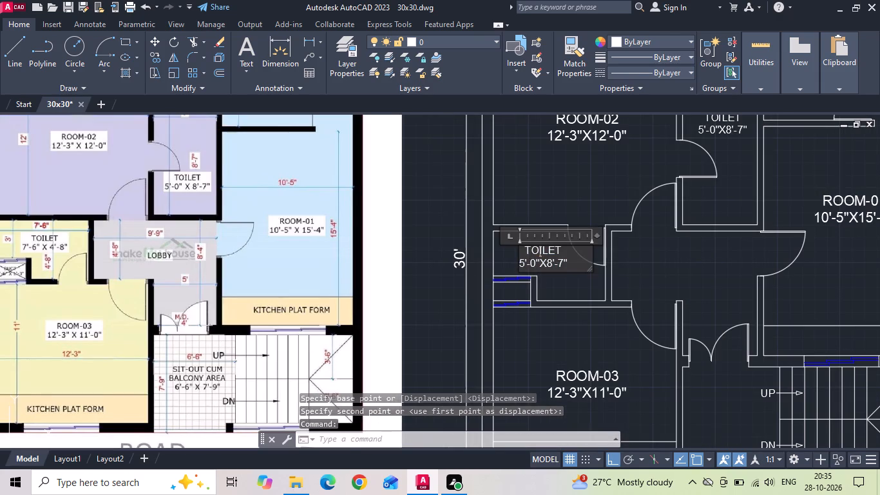
left_click(549, 264)
left_click(552, 265)
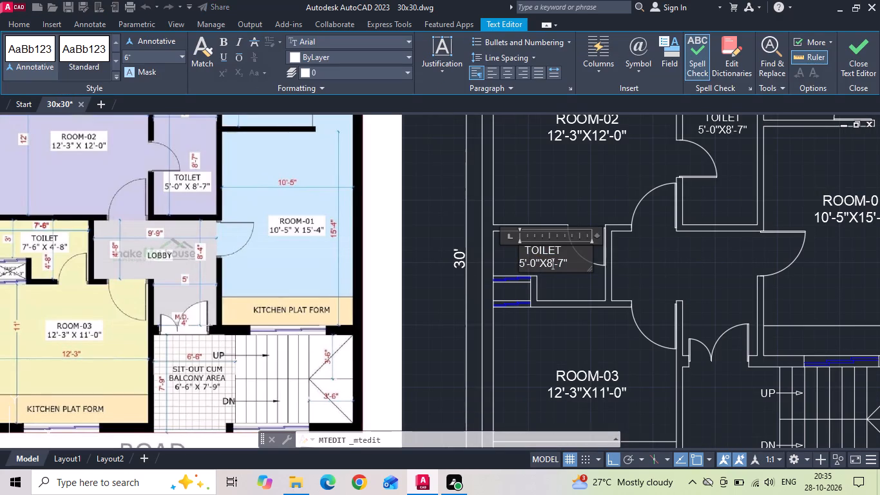
key("BackSpace")
key("4")
left_click(563, 267)
key("BackSpace")
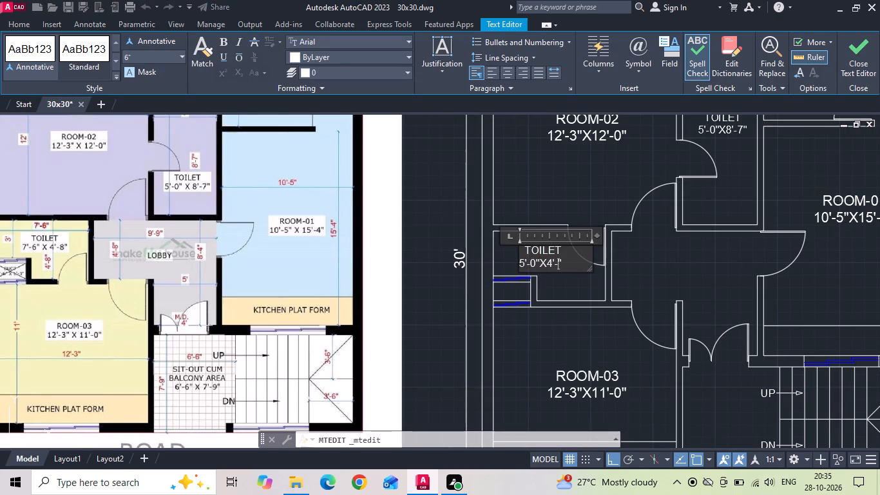
key("8")
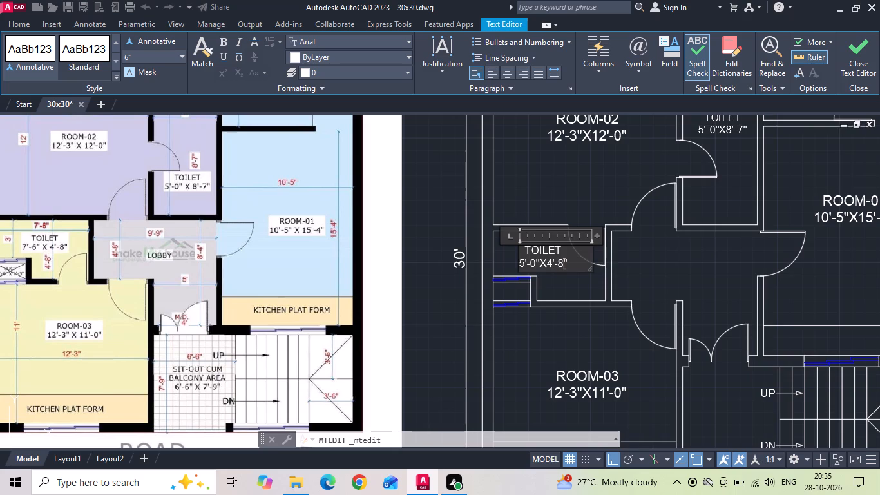
left_click(534, 260)
key("BackSpace")
key("6")
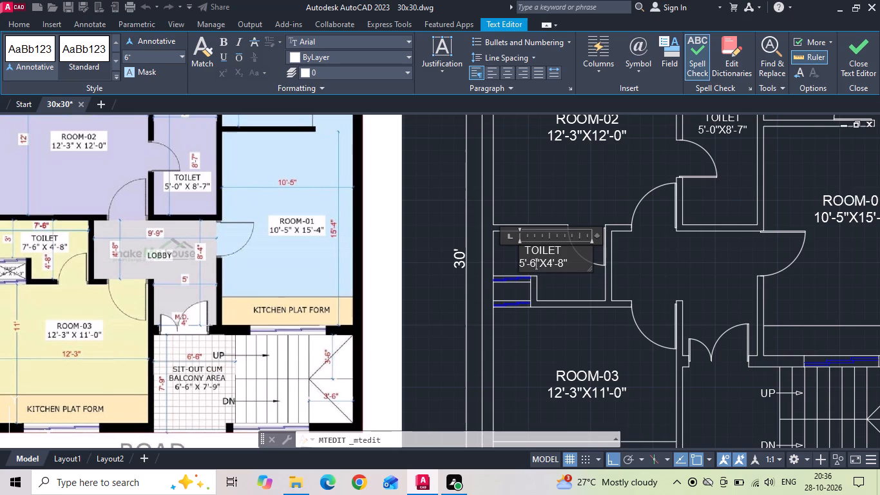
left_click(523, 265)
key("BackSpace")
key("7")
left_click(548, 197)
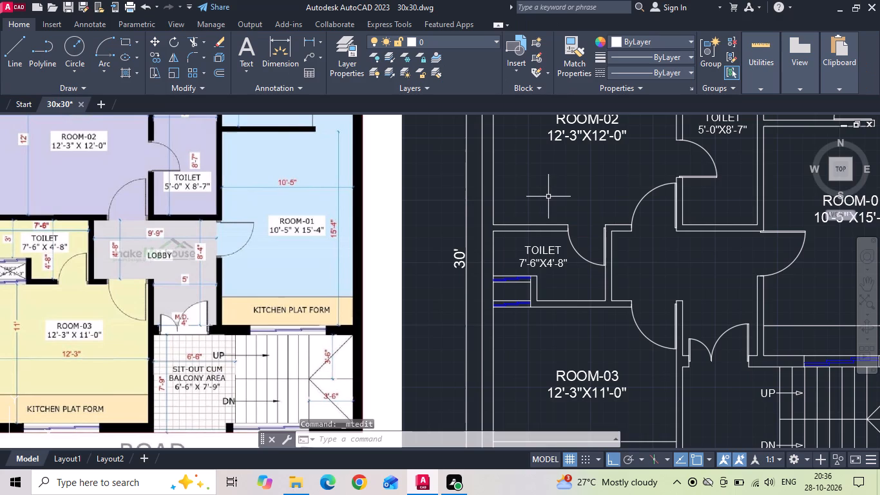
Copy the DUCT label straight down from the upper duct into the lobby.
scroll(501, 235, "down", 1)
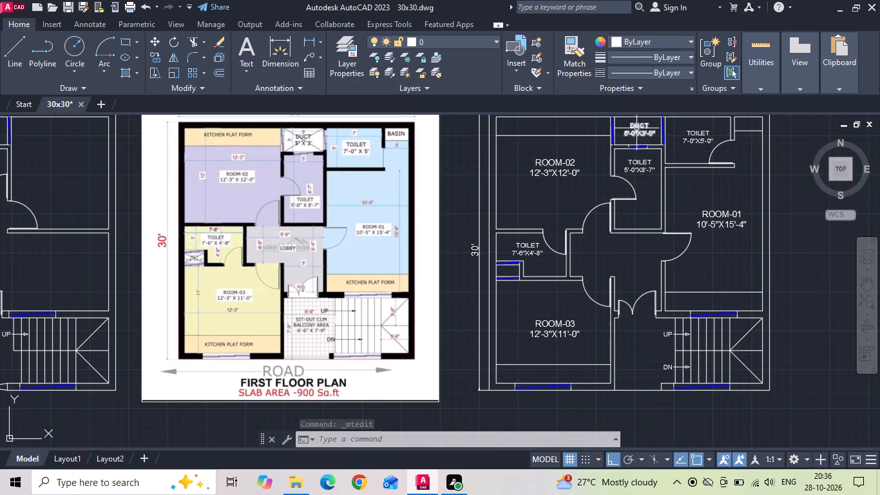
left_click(636, 126)
right_click(636, 126)
left_click(674, 254)
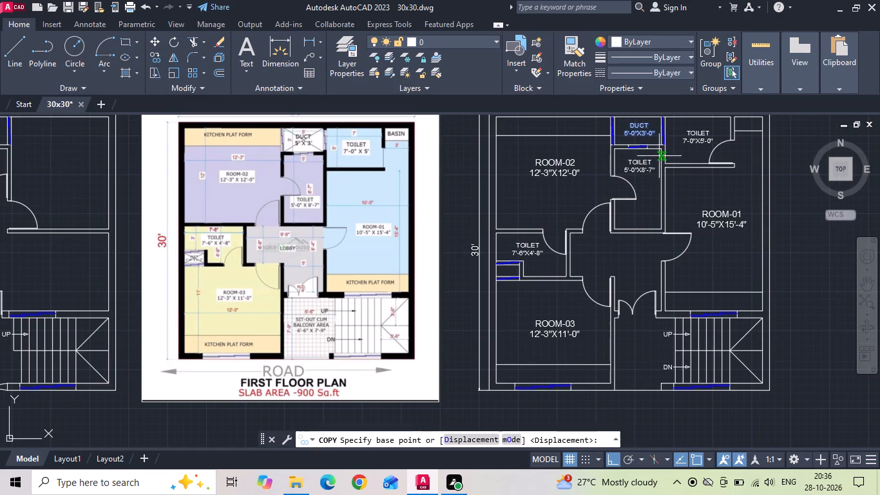
left_click(635, 126)
scroll(607, 264, "up", 2)
left_click(611, 247)
key("Escape")
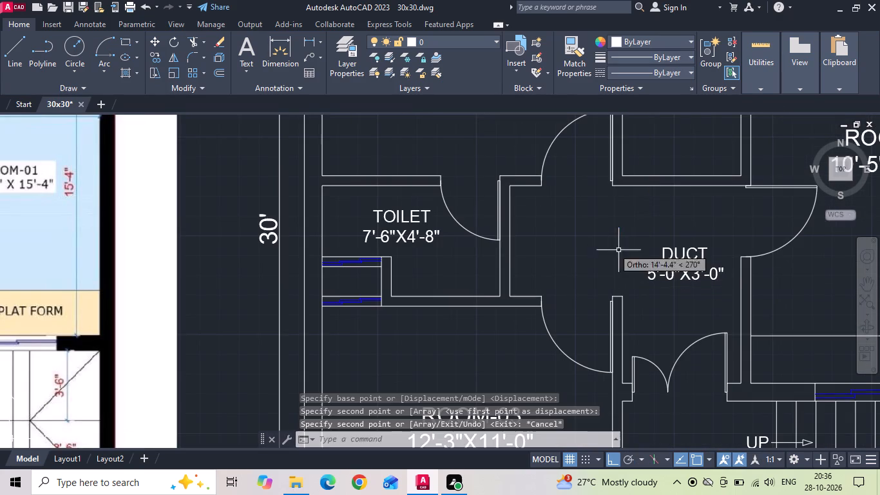
Move the copied DUCT label horizontally from the lobby to the small duct below the 7'-6"X4'-8" TOILET label.
left_click(714, 264)
left_click(665, 246)
right_click(664, 246)
left_click(698, 237)
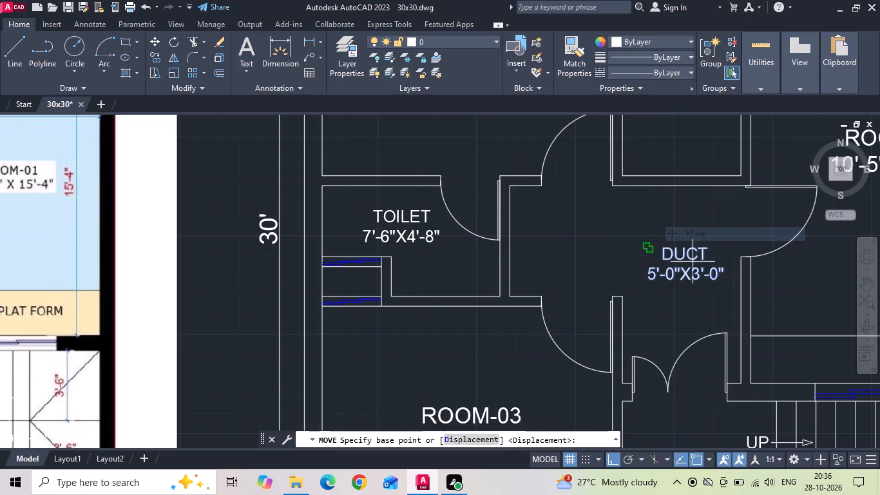
left_click_drag(693, 262, 662, 267)
scroll(350, 268, "up", 2)
left_click(327, 274)
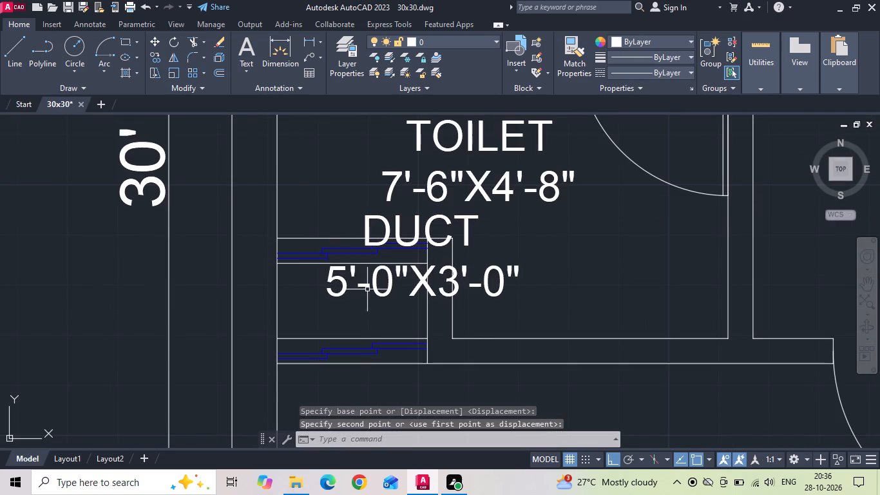
Set the text height of the whole copied DUCT label to 4".
double_click(372, 287)
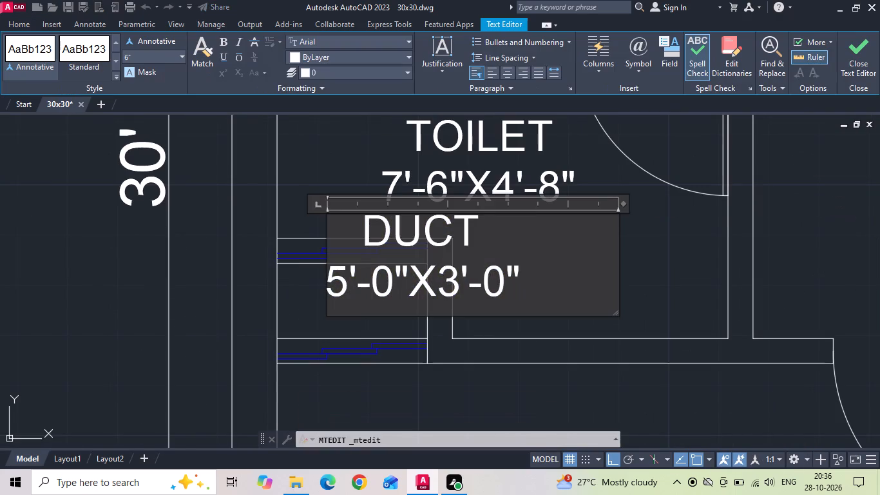
key("ctrl+a")
left_click(169, 58)
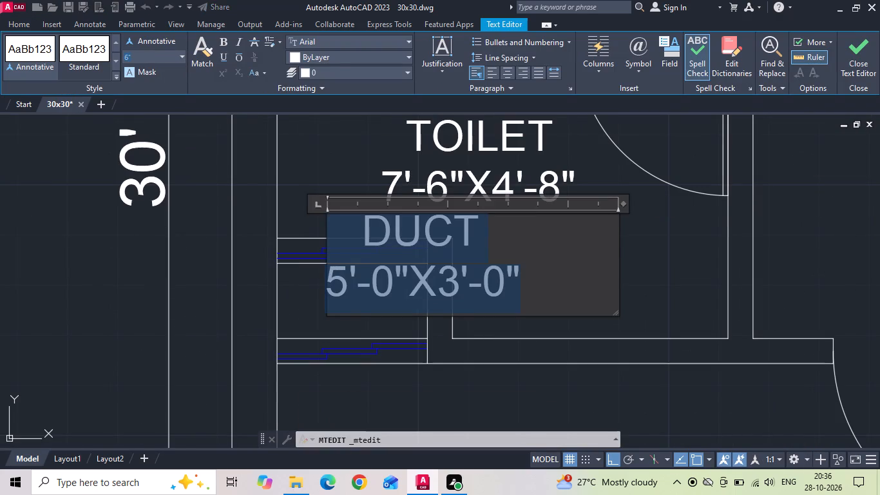
key("BackSpace")
type("4\"")
key("Return")
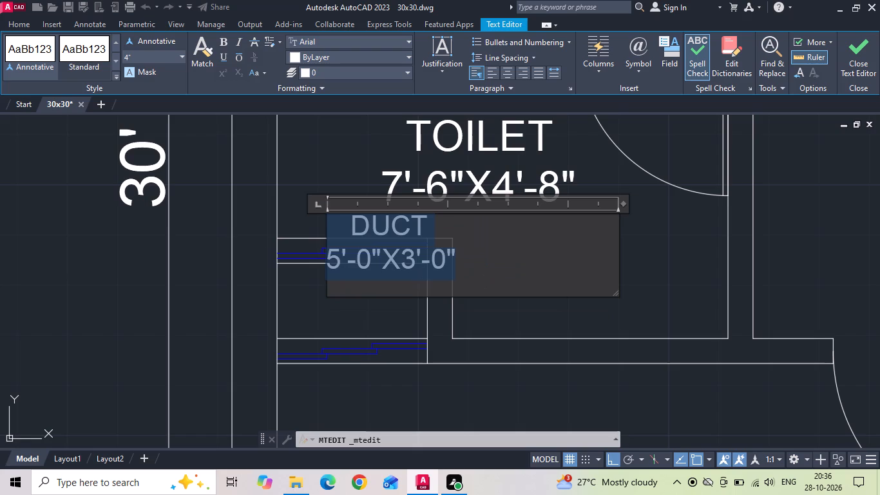
Change the size on the copied DUCT label to 2'-6"X1'-3", as in the reference plan.
scroll(502, 224, "down", 4)
scroll(292, 271, "up", 2)
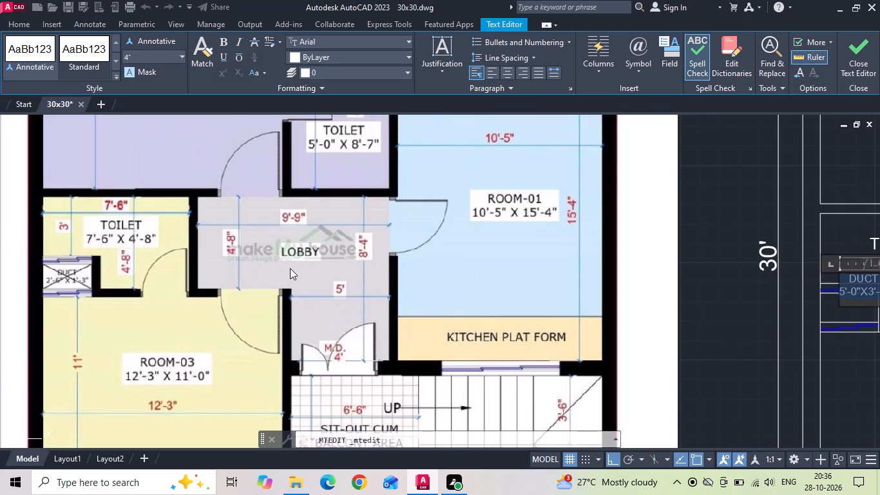
middle_click_drag(843, 307, 394, 320)
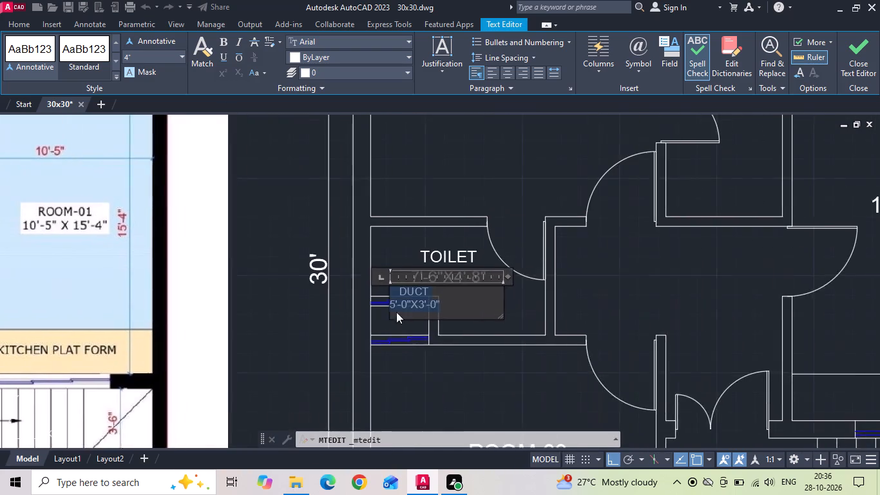
scroll(401, 304, "up", 2)
left_click(453, 304)
key("BackSpace")
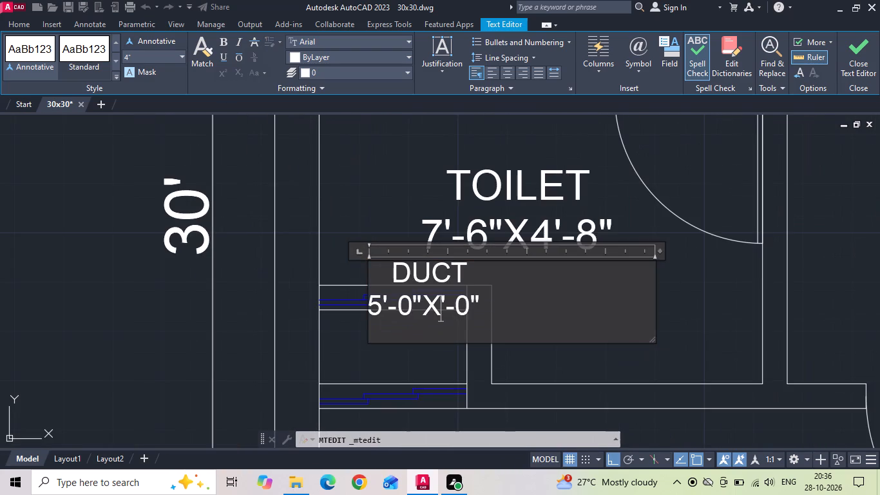
key("1")
left_click(483, 309)
key("BackSpace")
key("3")
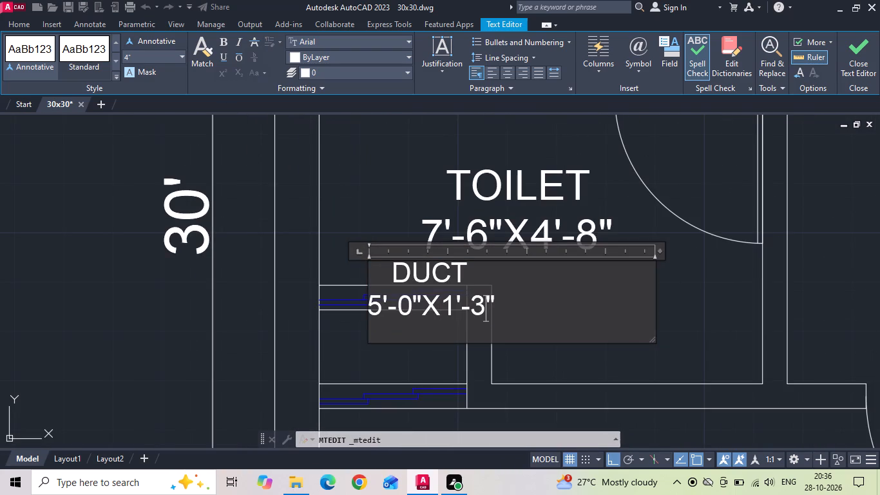
left_click(408, 304)
key("BackSpace")
key("6")
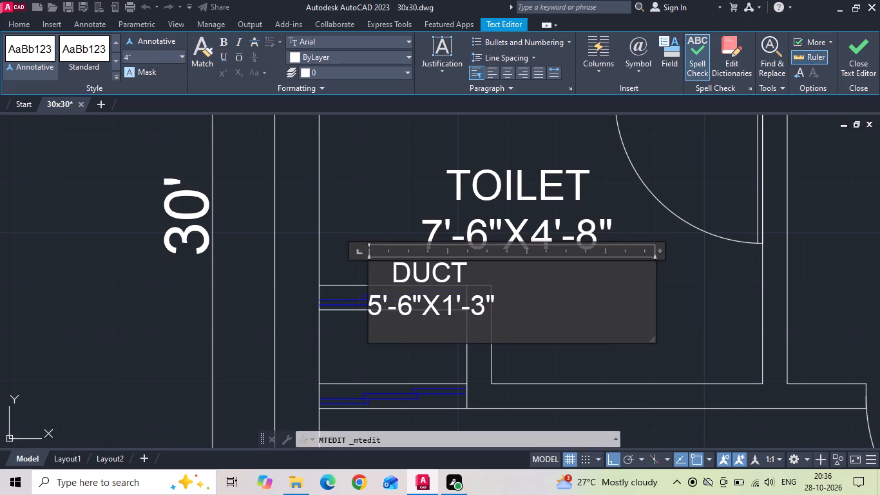
left_click(379, 304)
key("BackSpace")
key("2")
left_click(361, 326)
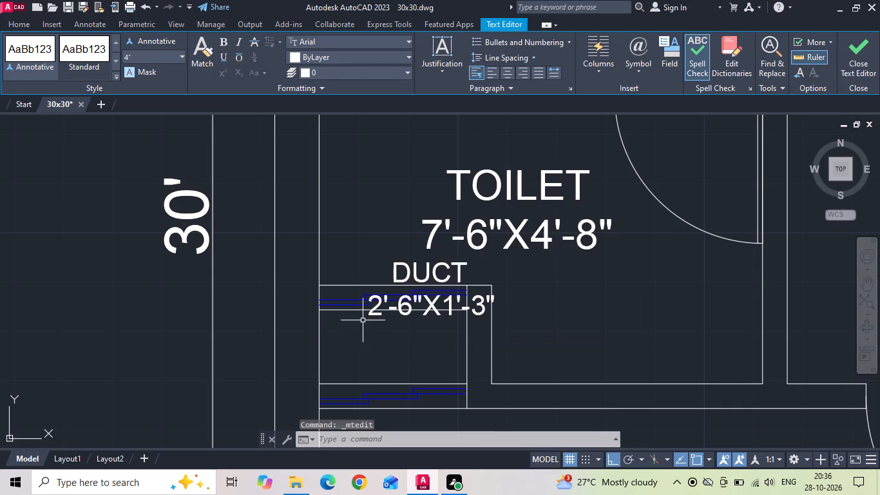
Move the 2'-6"X1'-3" DUCT label straight down, then left, so it sits inside the small duct.
left_click(428, 266)
right_click(428, 266)
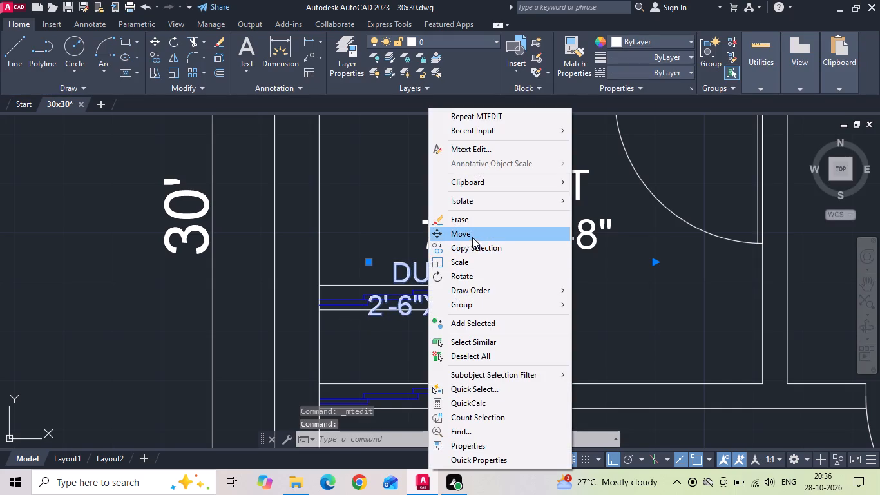
left_click(472, 237)
left_click_drag(555, 313, 557, 321)
left_click(542, 367)
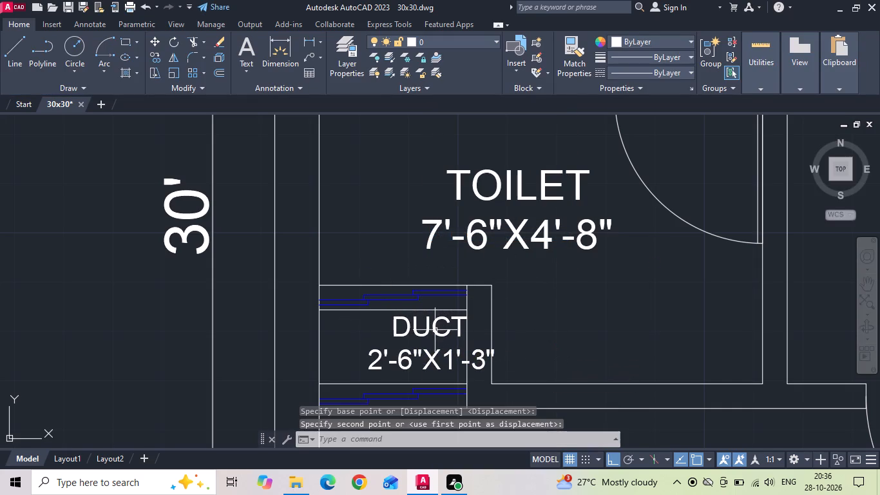
left_click(428, 328)
right_click(428, 328)
left_click(479, 237)
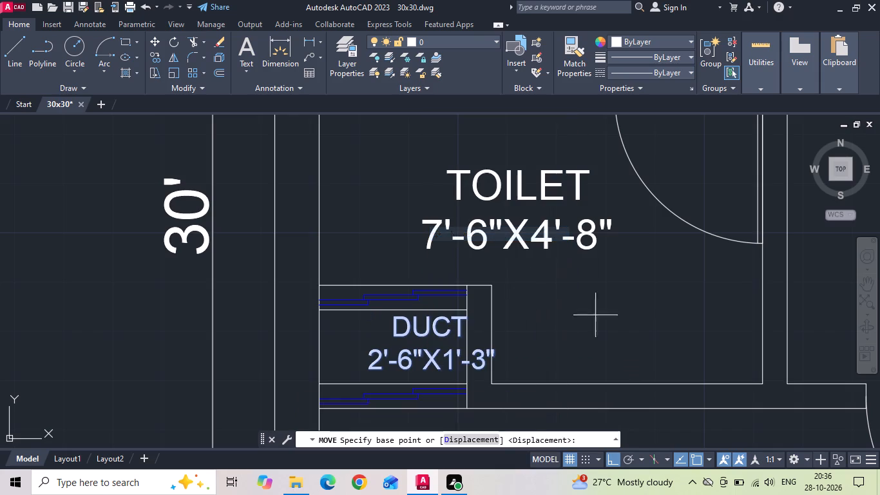
left_click_drag(630, 320, 621, 325)
left_click(593, 320)
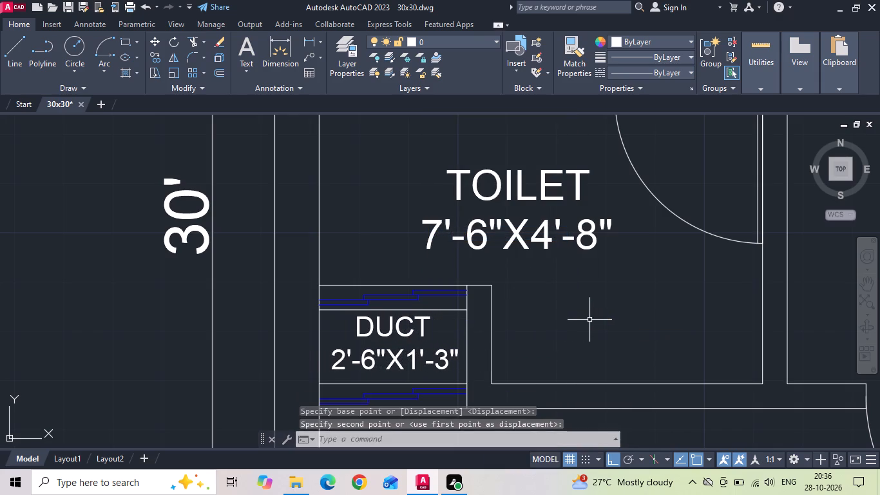
Draw two crossing diagonal lines between opposite corners of the small 2'-6"X1'-3" duct.
key("l")
key("space")
left_click(317, 313)
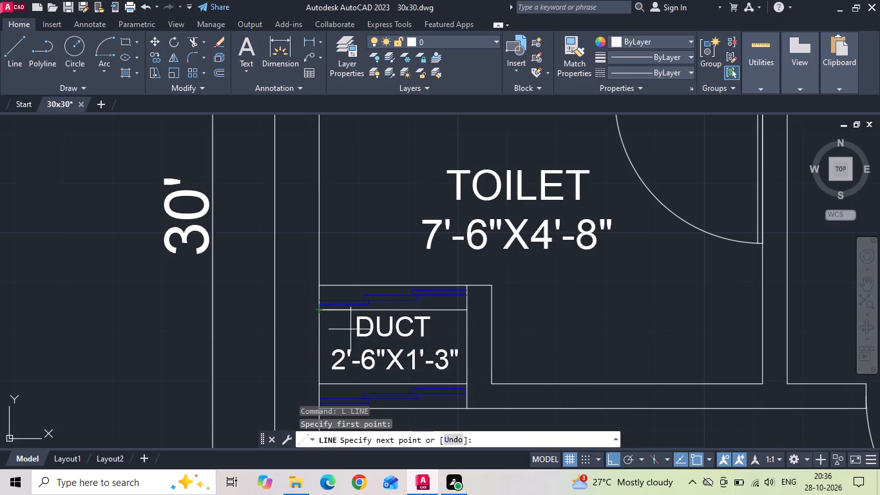
left_click(472, 383)
key("space")
key("space")
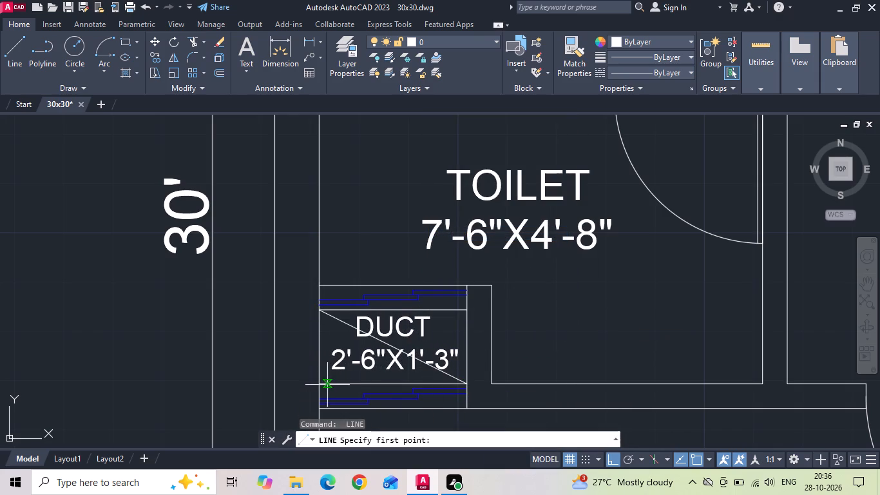
left_click(321, 385)
left_click(469, 311)
key("Escape")
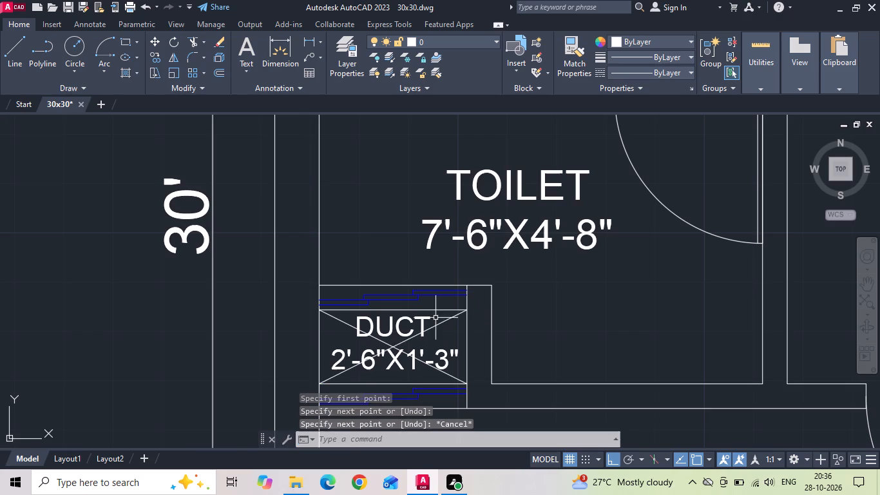
Draw two crossing diagonal lines between opposite corners of the upper 5'-0"X3'-0" duct.
scroll(439, 319, "down", 3)
middle_click_drag(89, 331, 201, 325)
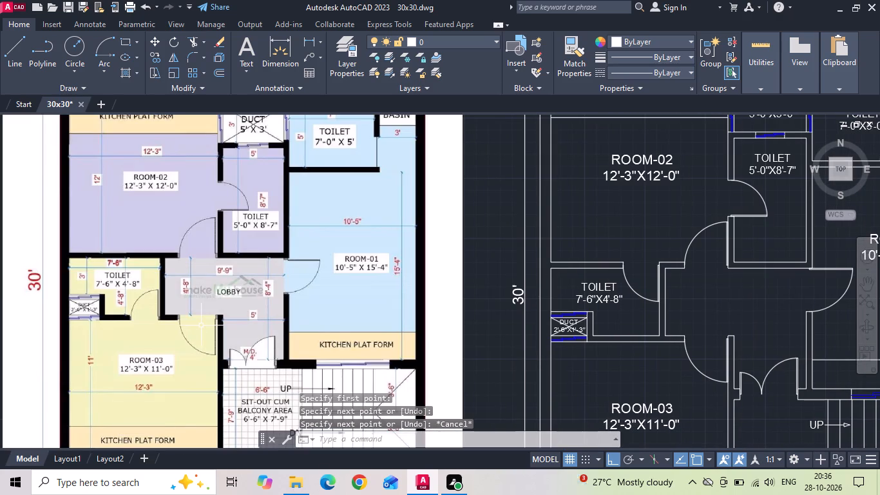
scroll(175, 317, "down", 2)
scroll(421, 220, "up", 3)
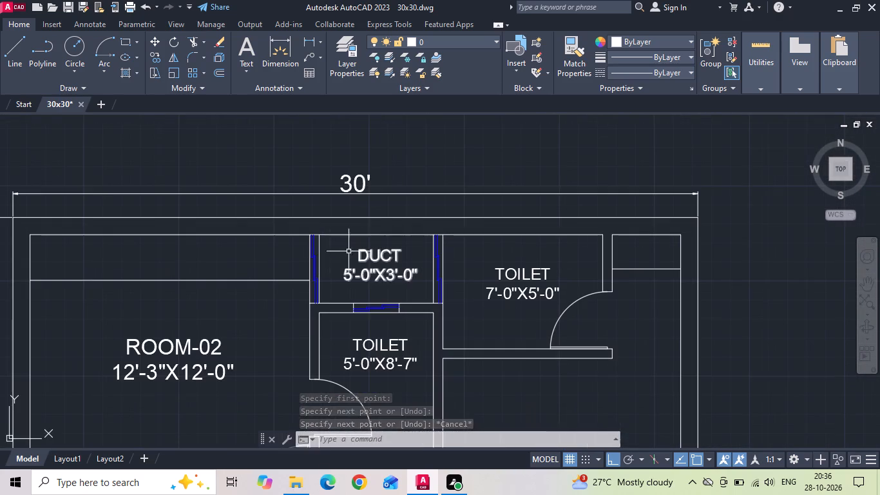
key("space")
left_click(320, 235)
left_click(435, 302)
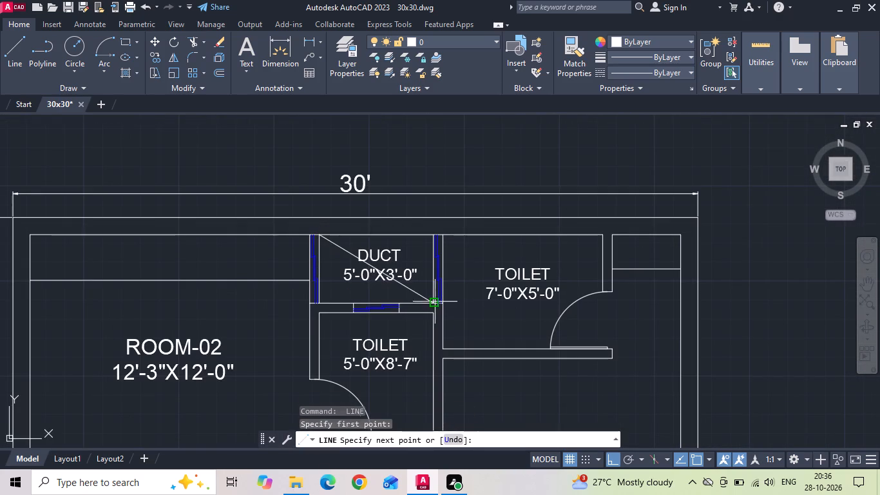
key("space")
key("space")
left_click_drag(318, 304, 328, 299)
left_click(430, 231)
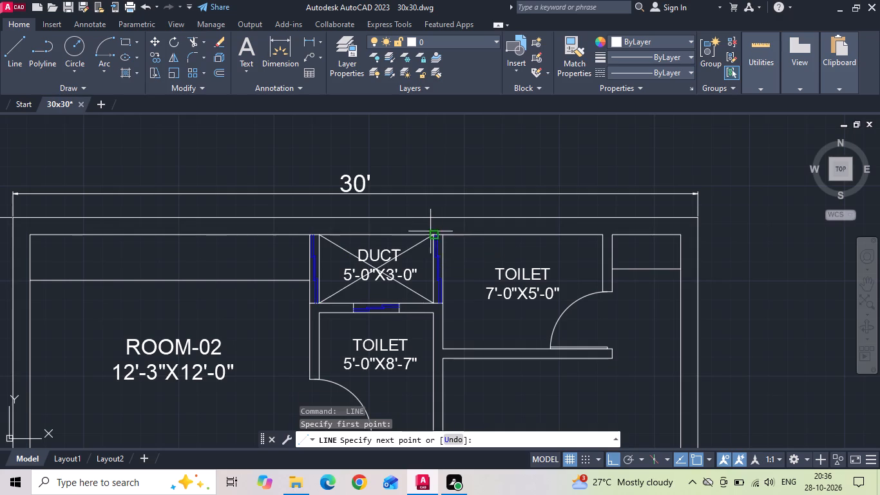
key("Escape")
Load the ACAD_ISO02W100 ISO dash linetype into the drawing for the upper duct's diagonals.
scroll(423, 278, "up", 2)
left_click_drag(414, 312, 409, 318)
left_click(370, 324)
left_click(394, 203)
left_click(388, 187)
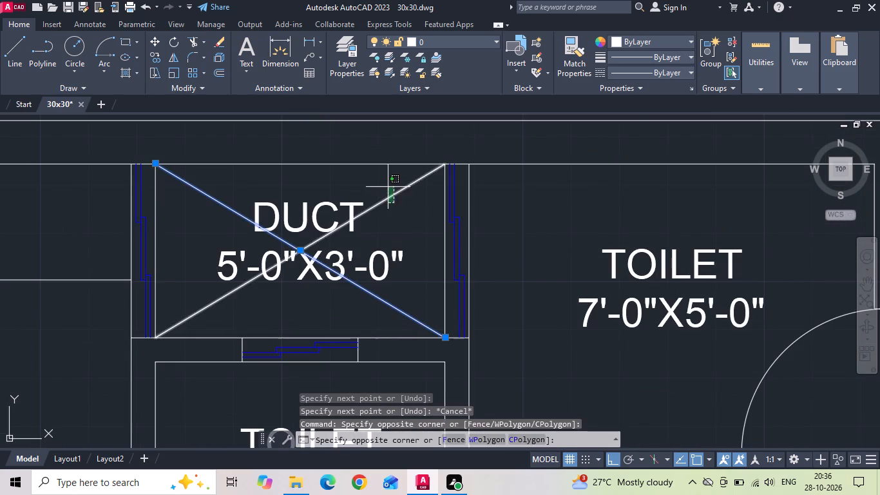
left_click(665, 75)
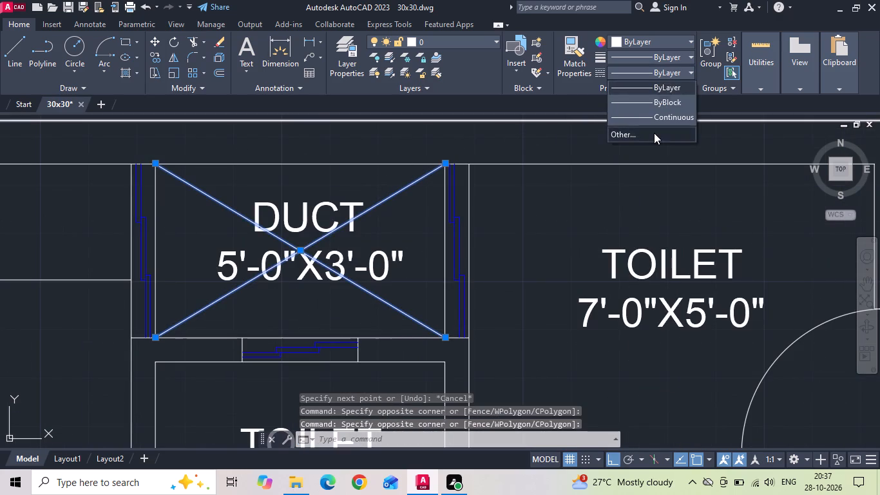
left_click(654, 133)
left_click(522, 134)
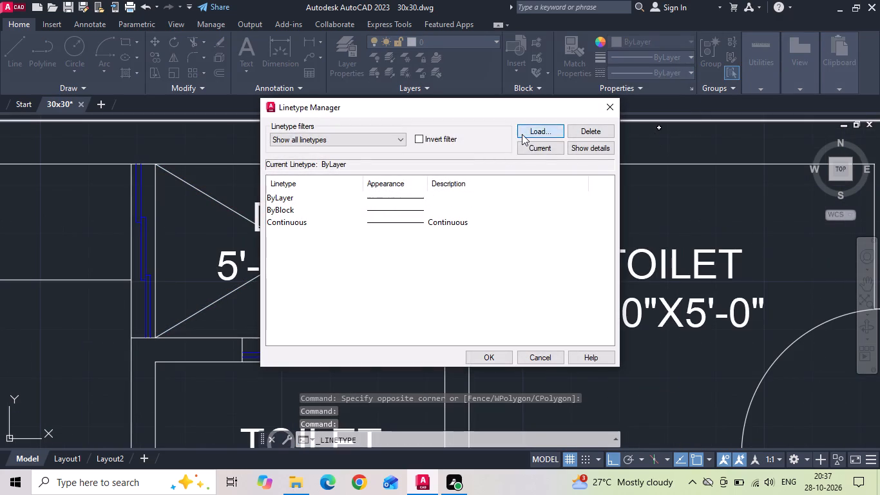
left_click(439, 214)
left_click(384, 319)
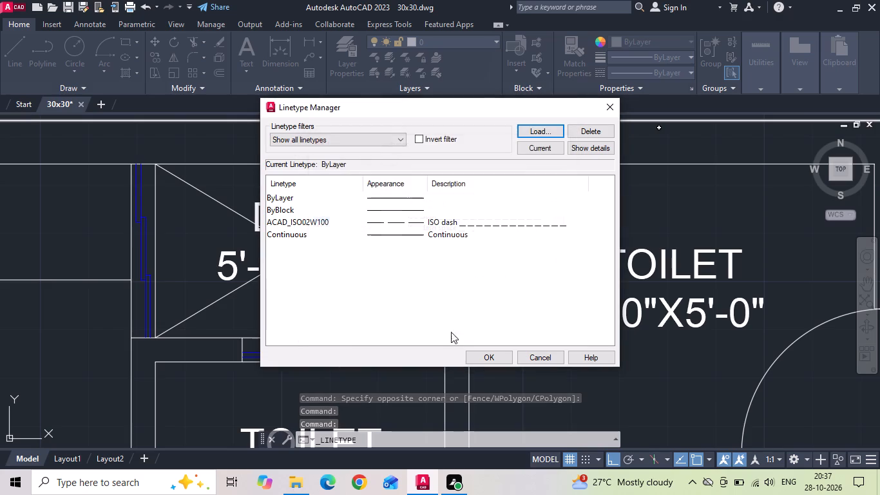
left_click(505, 224)
left_click(501, 356)
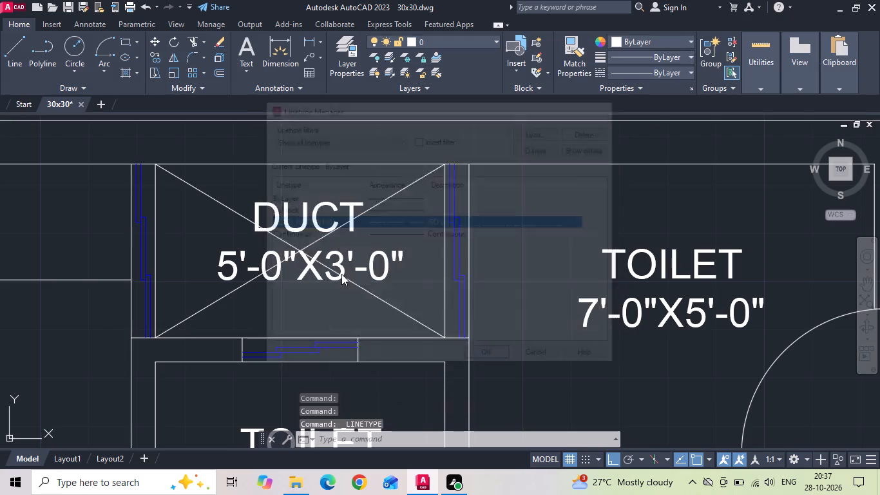
Apply the ACAD_ISO02W100 linetype to both diagonals of the 5'-0"X3'-0" duct.
left_click_drag(396, 293, 385, 303)
left_click(348, 311)
left_click_drag(223, 311, 216, 312)
left_click(193, 306)
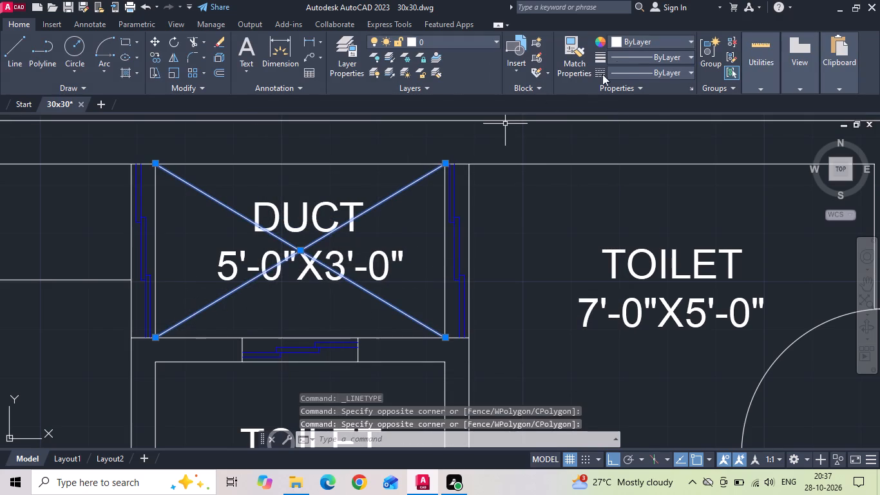
left_click(625, 73)
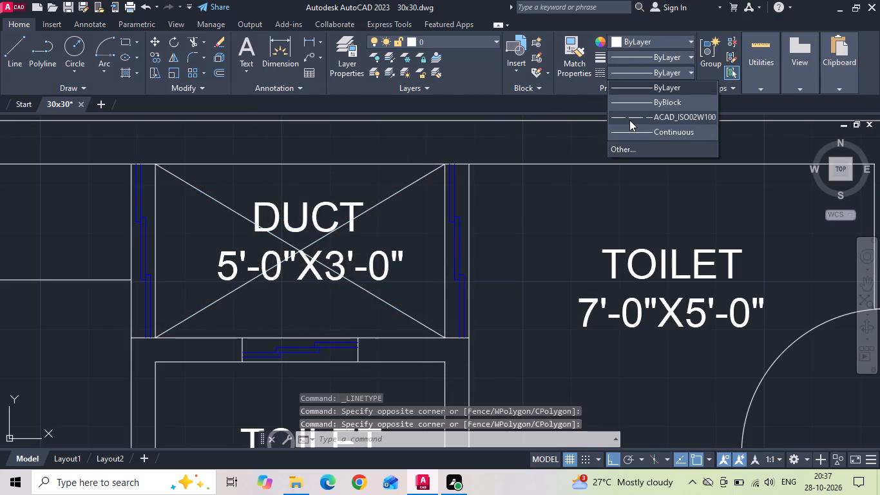
left_click(629, 120)
Set the linetype scale of the upper duct's two diagonals to 0.5.
right_click(417, 177)
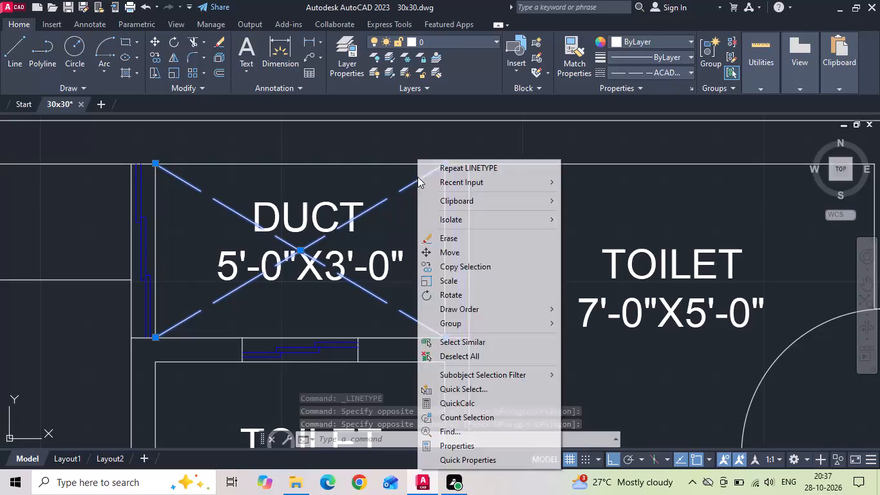
left_click(459, 445)
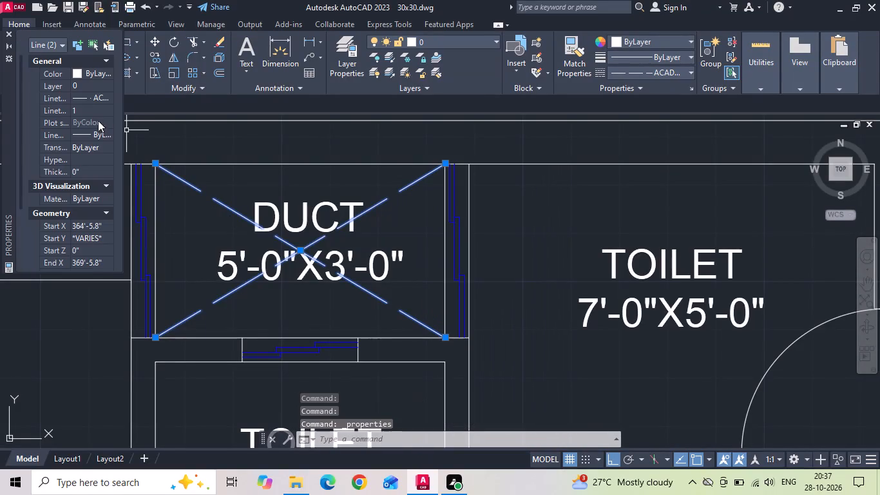
left_click(87, 102)
left_click(91, 111)
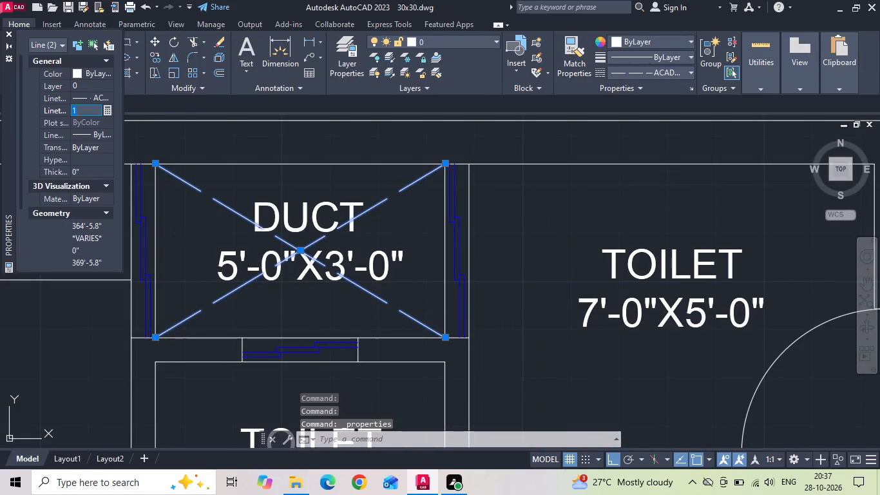
type(".5")
key("Return")
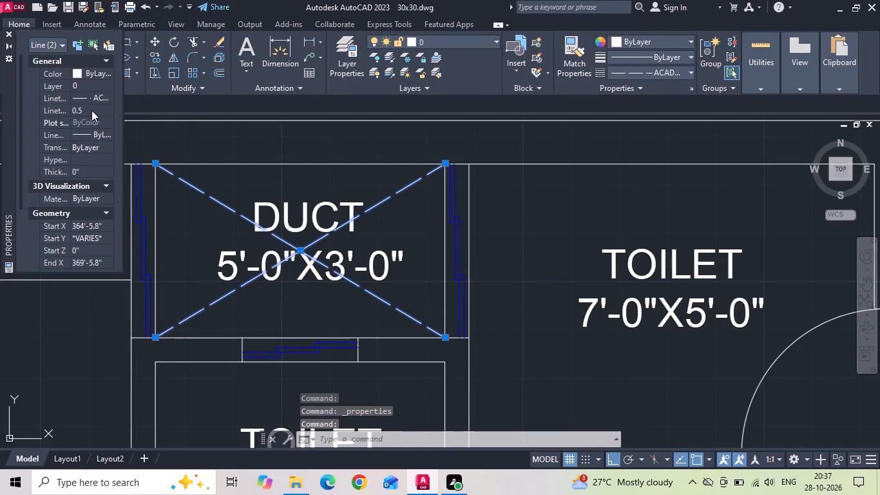
left_click(88, 108)
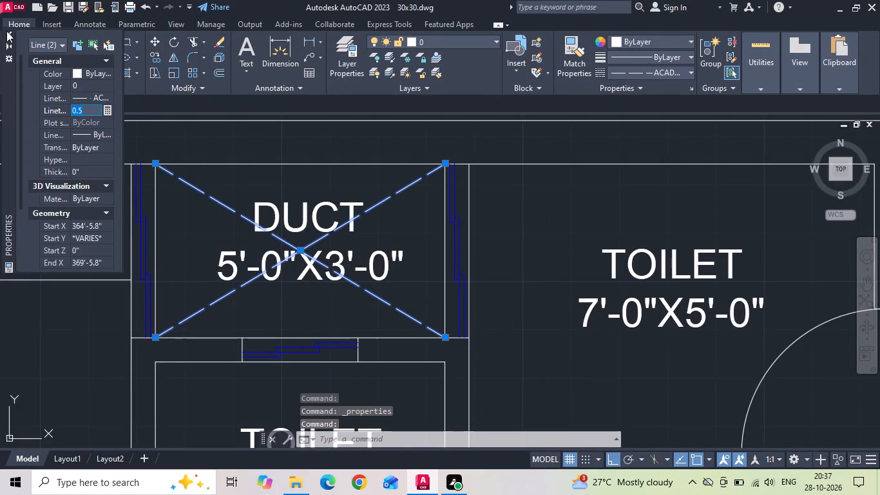
left_click(7, 30)
Match the properties of the 5'-0"X3'-0" duct's dashed diagonal onto both diagonals of the 2'-6"X1'-3" duct.
left_click(566, 63)
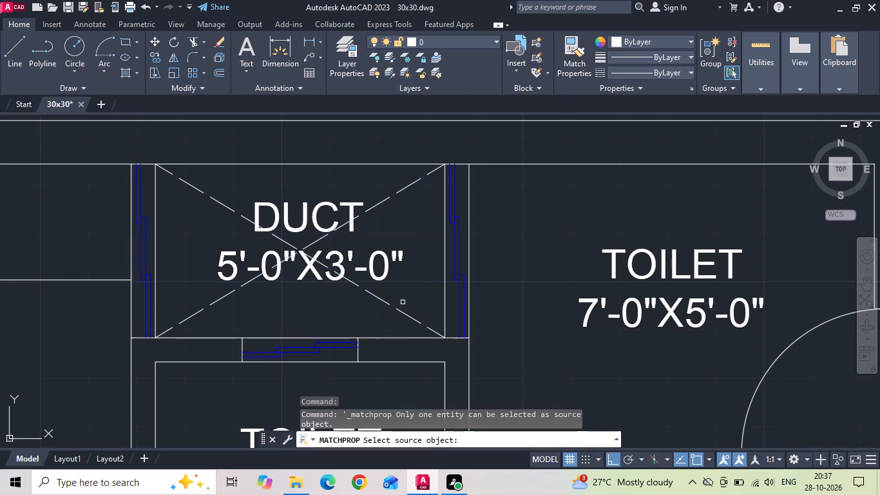
left_click(396, 307)
scroll(524, 239, "down", 4)
middle_click_drag(383, 325, 404, 183)
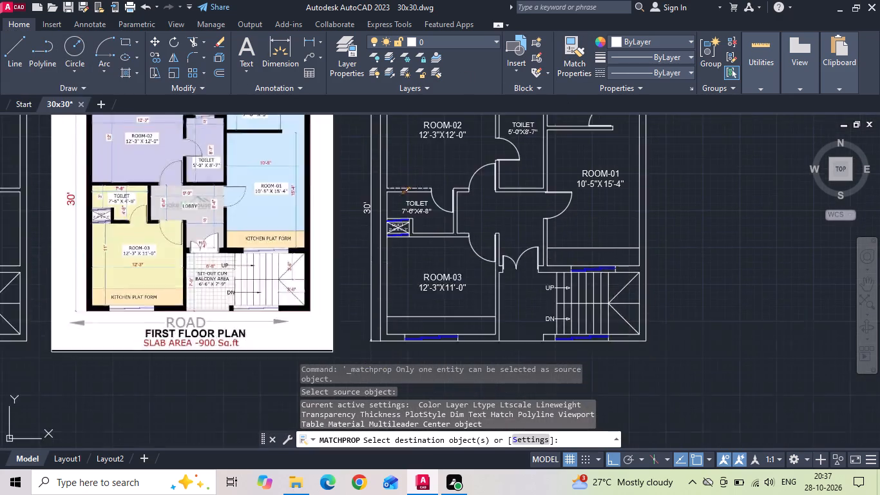
scroll(415, 214, "up", 4)
scroll(292, 295, "up", 3)
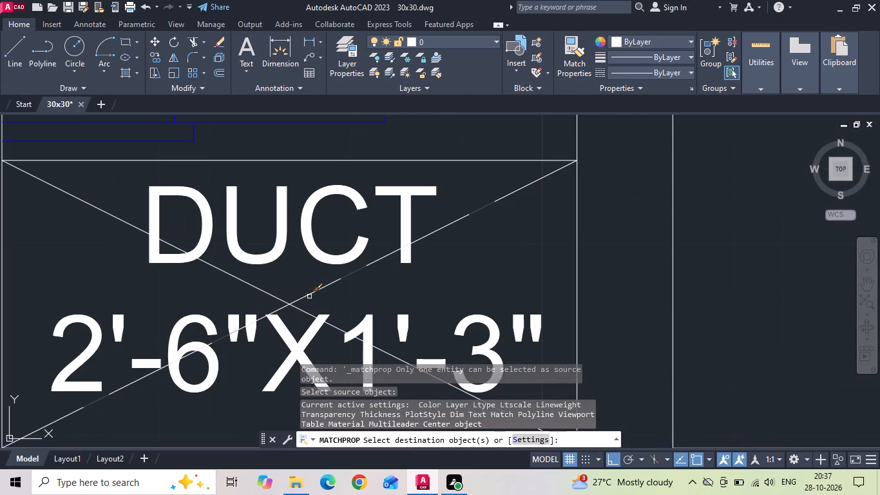
left_click(310, 296)
left_click(275, 297)
scroll(271, 284, "down", 2)
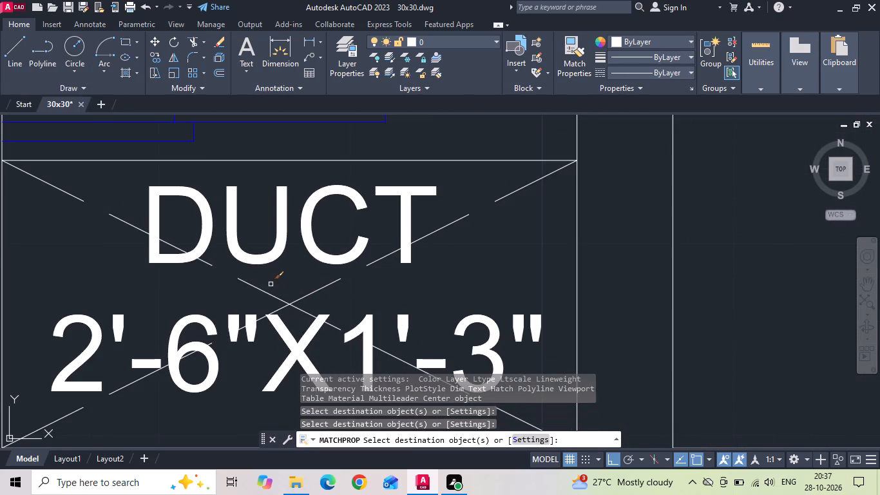
scroll(272, 282, "down", 5)
scroll(391, 268, "down", 2)
key("Escape")
Move the DUCT 5'-0"X3'-0" label slightly left to centre it over the crossing diagonals.
scroll(428, 194, "up", 4)
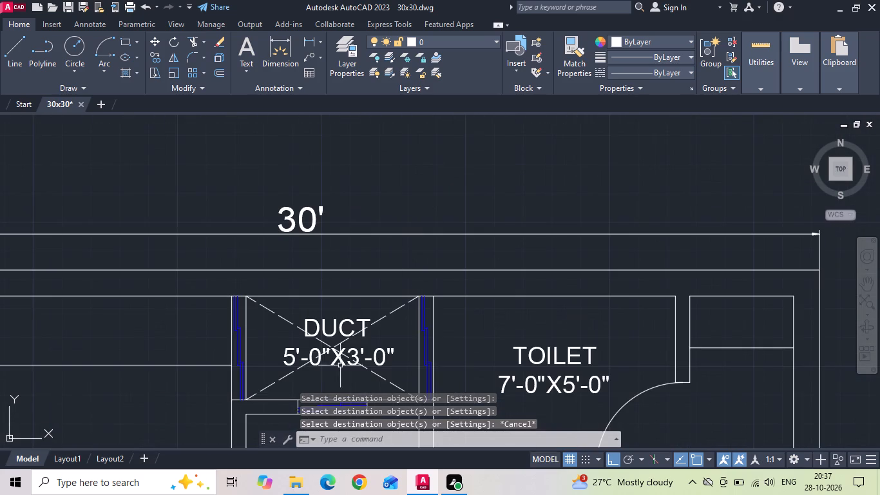
middle_click_drag(336, 354, 347, 280)
scroll(347, 281, "up", 1)
left_click(353, 235)
right_click(350, 235)
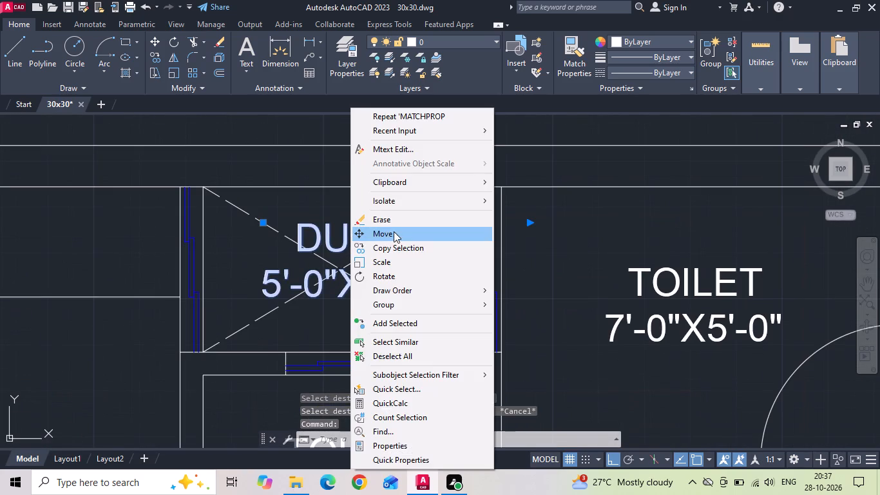
left_click(394, 231)
left_click(578, 270)
left_click(570, 269)
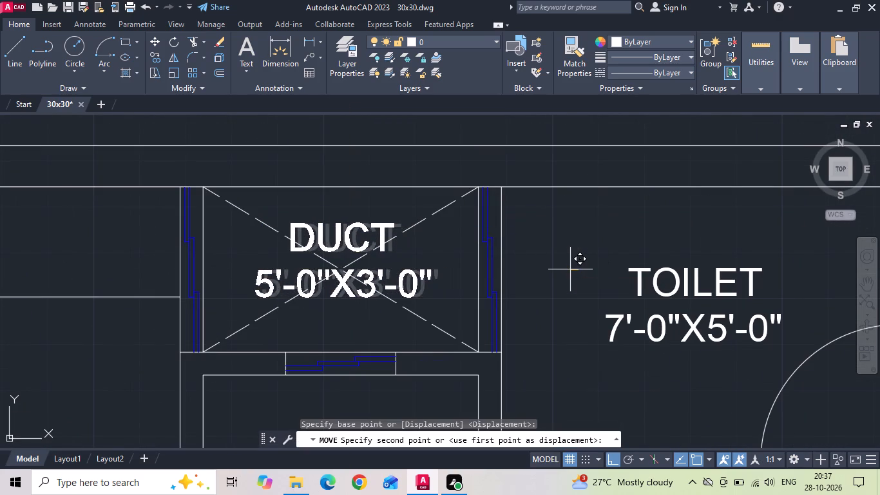
Copy the ROOM-01 label straight down onto the platform strip at the bottom of that room.
scroll(541, 253, "down", 4)
middle_click_drag(506, 307, 524, 231)
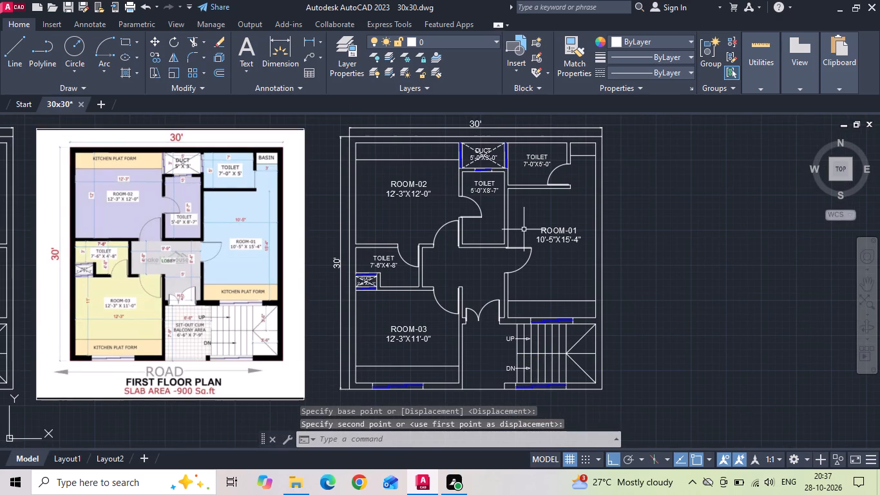
left_click(551, 230)
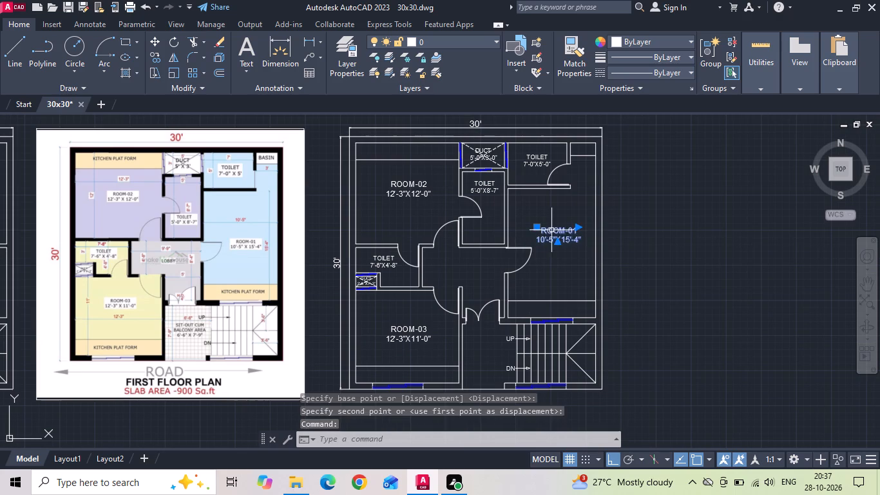
right_click(551, 230)
left_click(574, 246)
left_click_drag(575, 235, 575, 242)
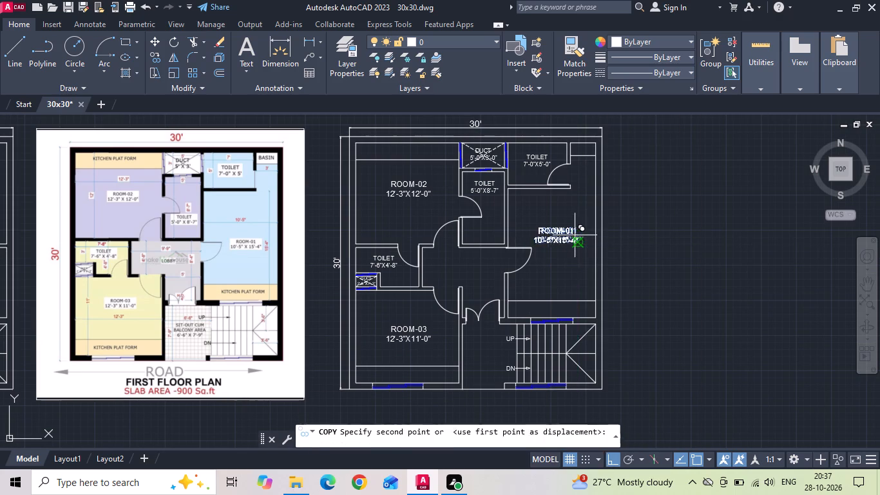
left_click_drag(575, 242, 575, 241)
scroll(582, 304, "up", 2)
left_click(566, 320)
key("Escape")
Replace the copied label's text with KITCHEN PLATFORM and widen its text frame so it fits on one line.
double_click(564, 307)
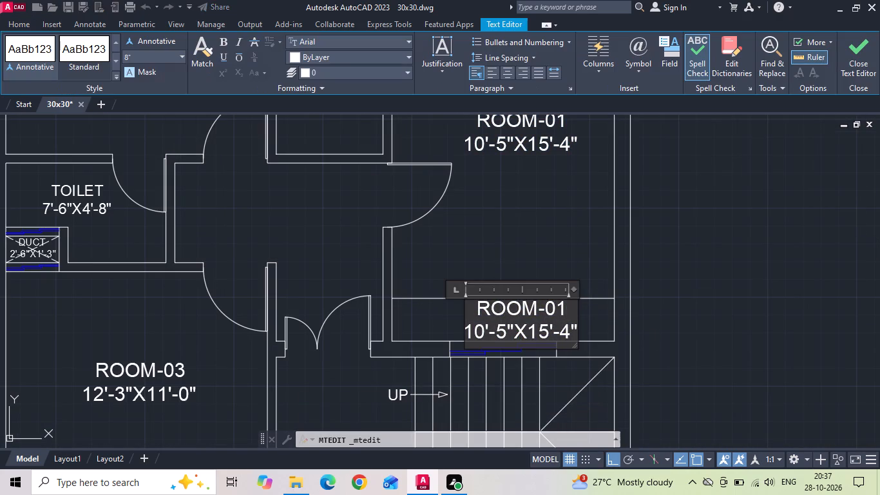
left_click_drag(574, 336, 452, 306)
key("BackSpace")
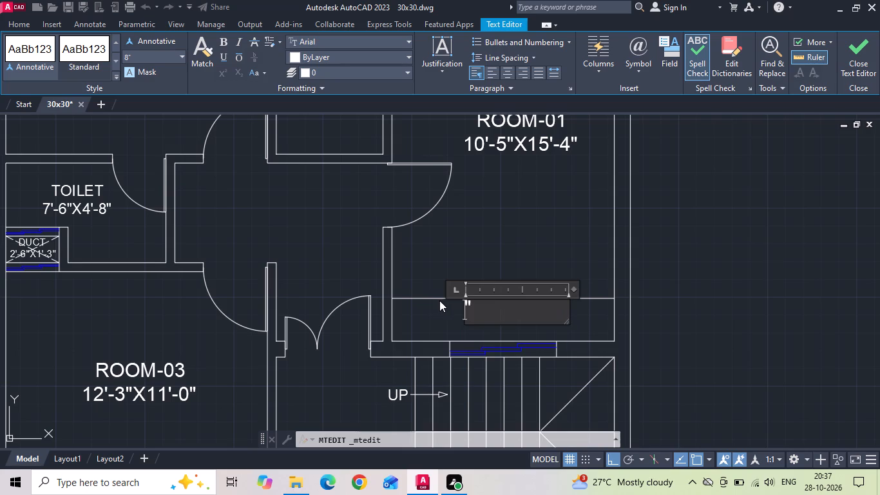
left_click(475, 309)
key("BackSpace")
type("KITCHEN")
key("space")
type("PA")
key("BackSpace")
type("LATFORM")
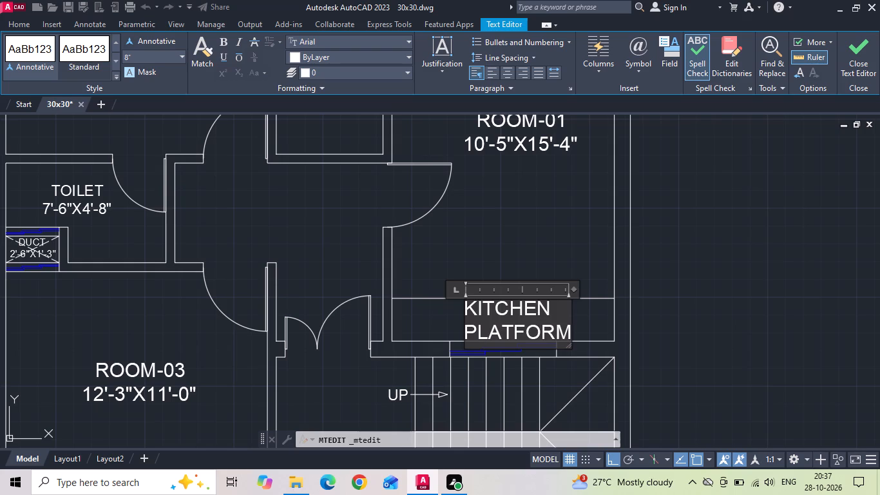
scroll(475, 310, "down", 1)
middle_click_drag(489, 311, 659, 313)
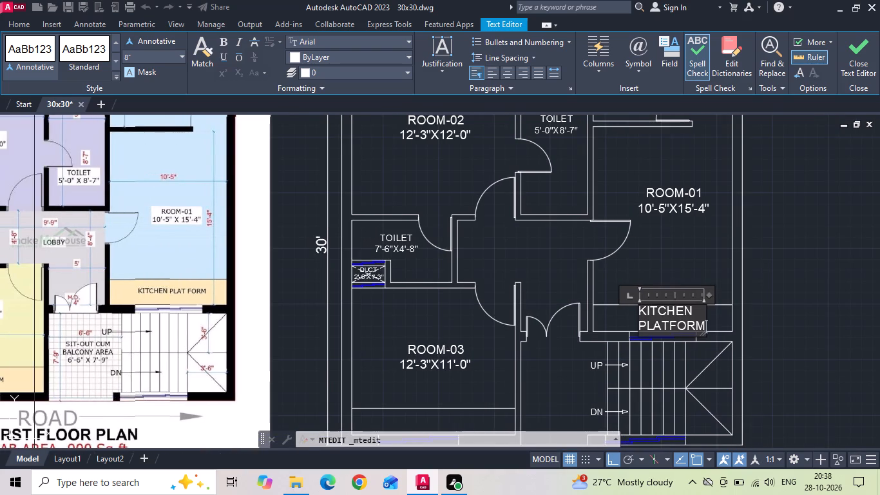
left_click_drag(705, 311, 804, 315)
left_click(785, 354)
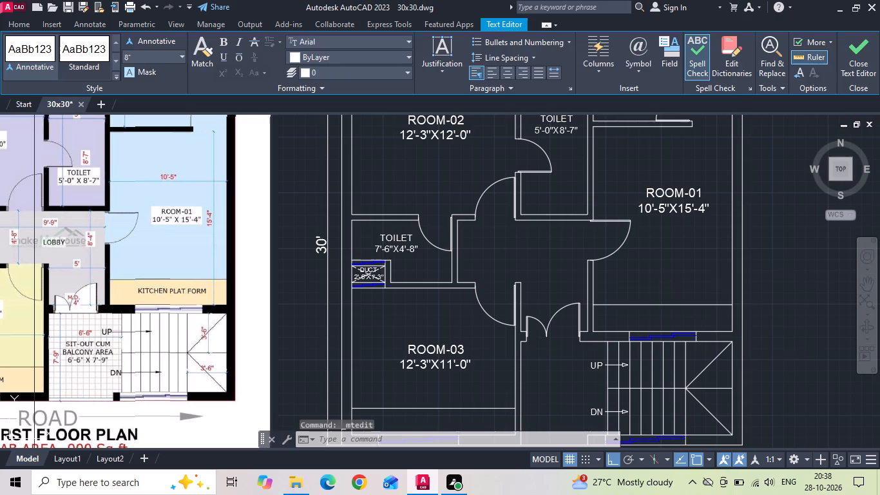
Move the KITCHEN PLATFORM label down and left so it sits inside ROOM-01's platform strip.
left_click(693, 315)
right_click(693, 315)
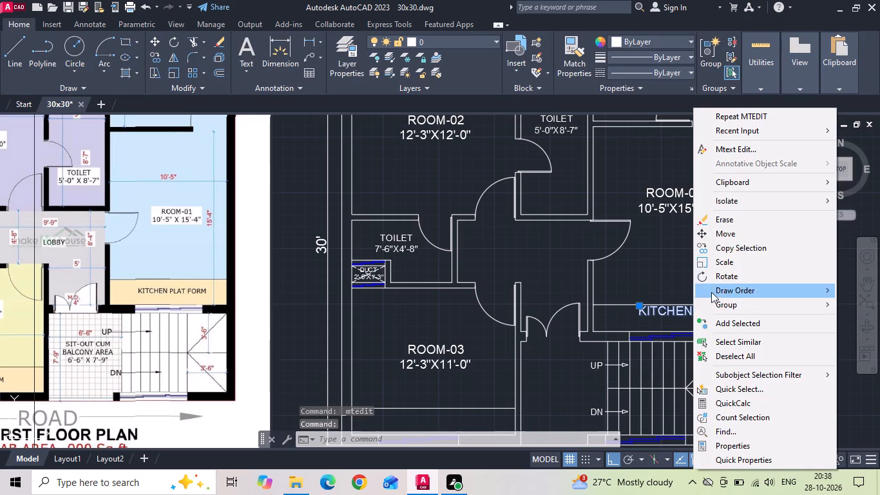
left_click(733, 233)
scroll(758, 287, "up", 2)
left_click_drag(780, 360, 781, 366)
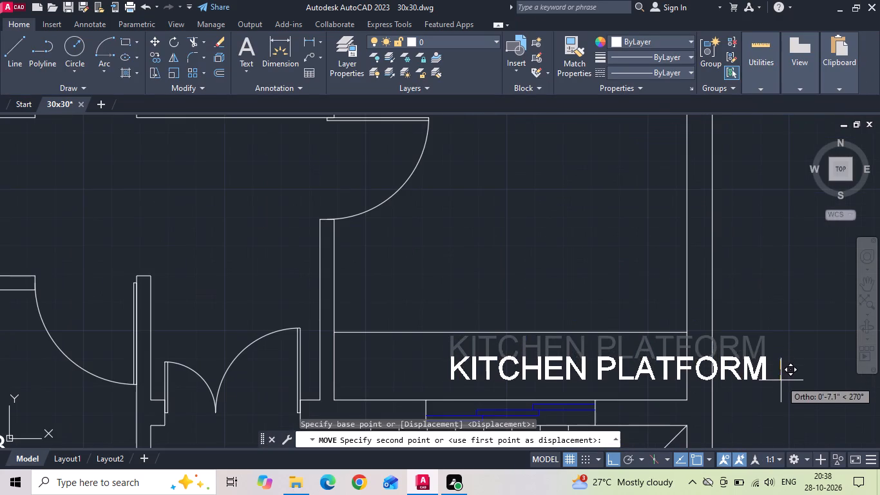
left_click(781, 380)
left_click(758, 371)
right_click(758, 370)
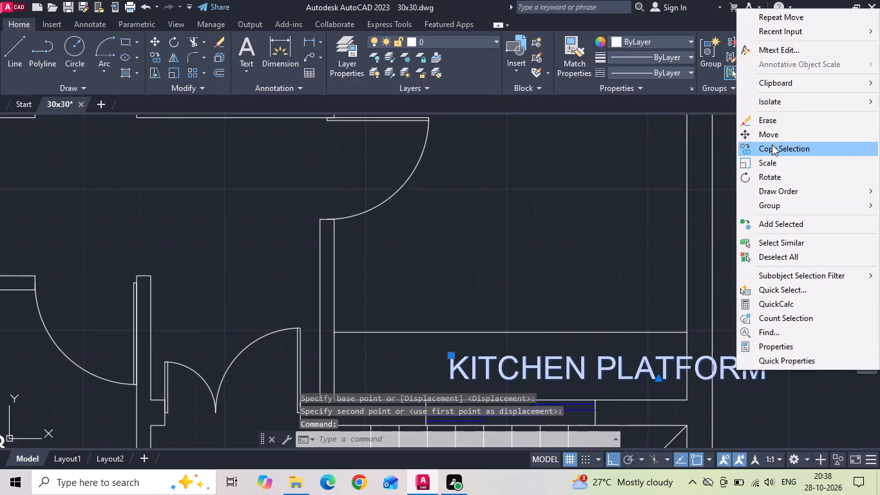
left_click(772, 139)
scroll(618, 212, "down", 1)
left_click_drag(615, 217, 598, 217)
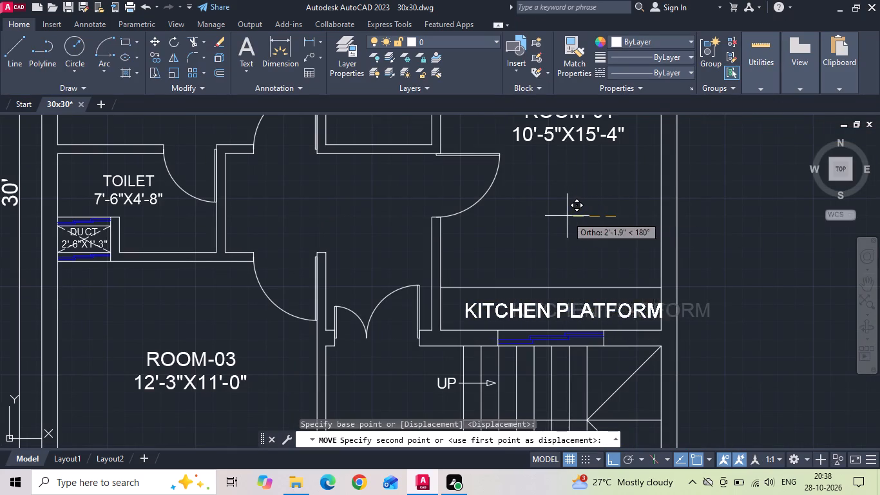
left_click(562, 215)
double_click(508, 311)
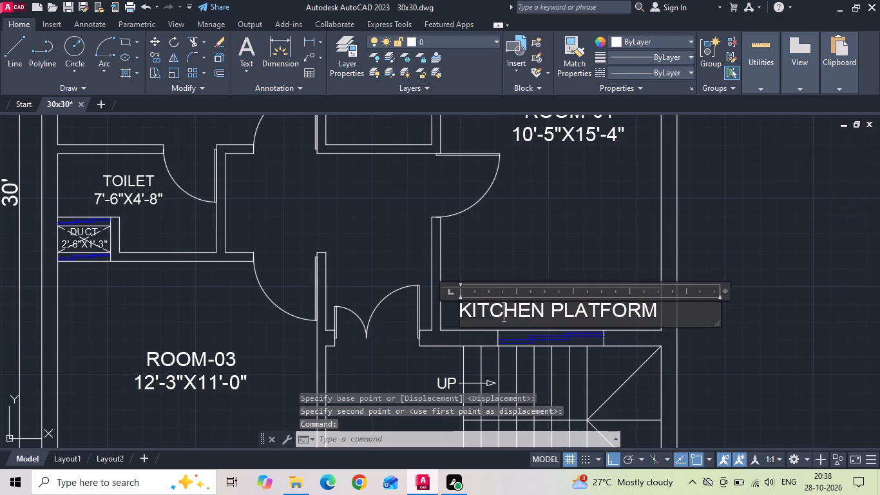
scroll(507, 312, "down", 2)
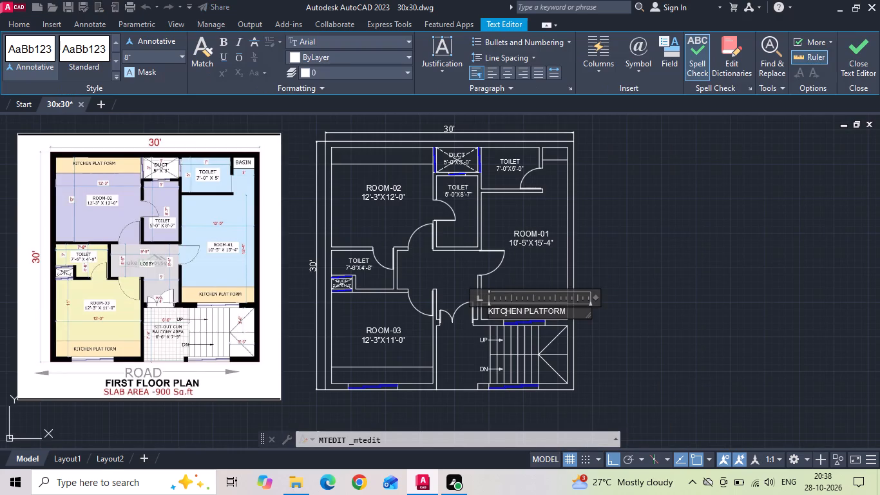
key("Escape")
Copy the KITCHEN PLATFORM label into the platform strips of ROOM-02 and ROOM-03, using the strips' left corners as reference points.
left_click(507, 311)
right_click(507, 311)
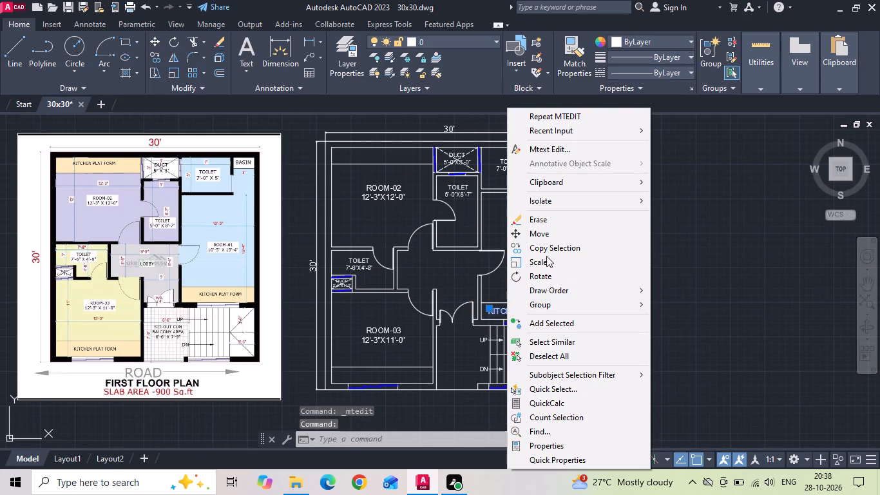
left_click(550, 249)
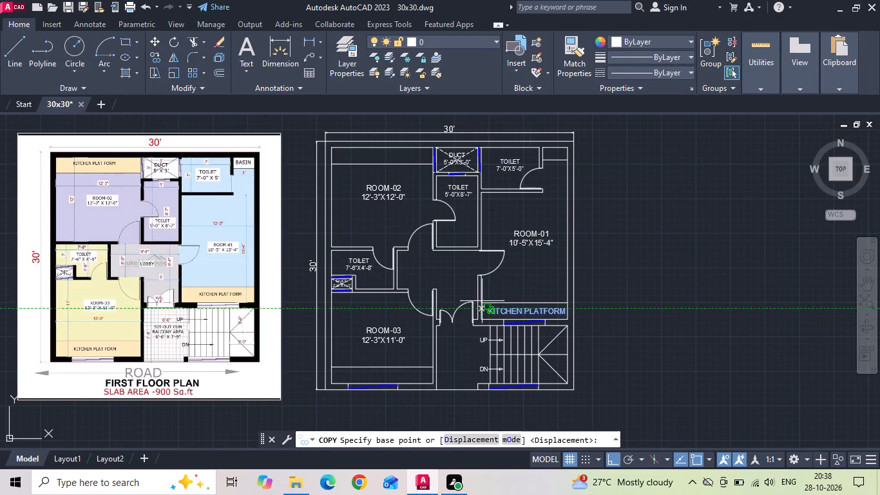
left_click(481, 300)
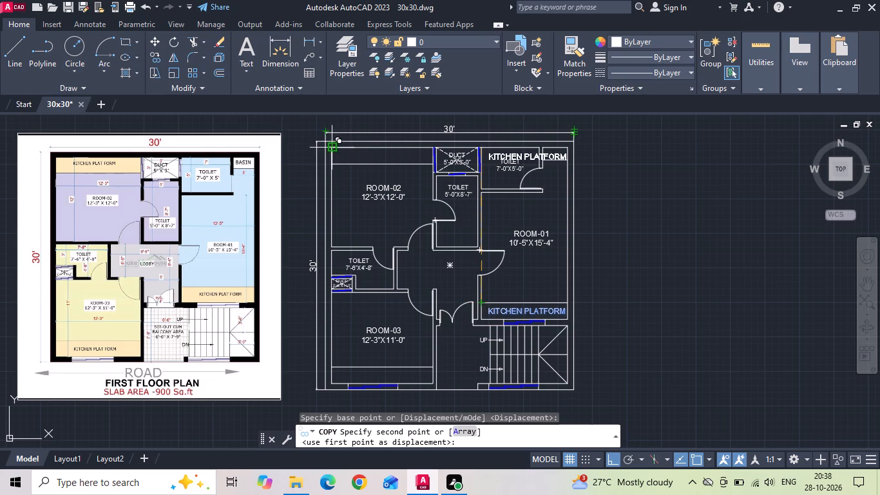
left_click(330, 151)
left_click(333, 367)
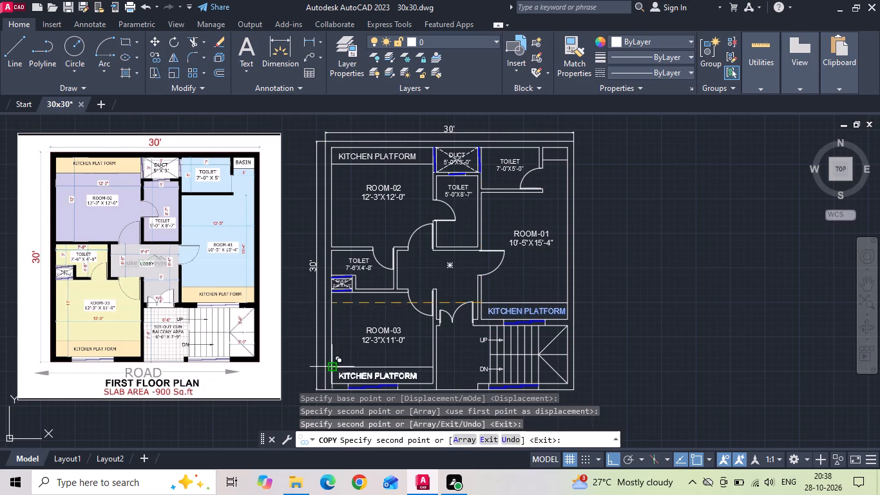
key("Escape")
Move the ROOM-02 and ROOM-03 KITCHEN PLATFORM labels together slightly right to centre them in their strips.
middle_click_drag(352, 351, 350, 343)
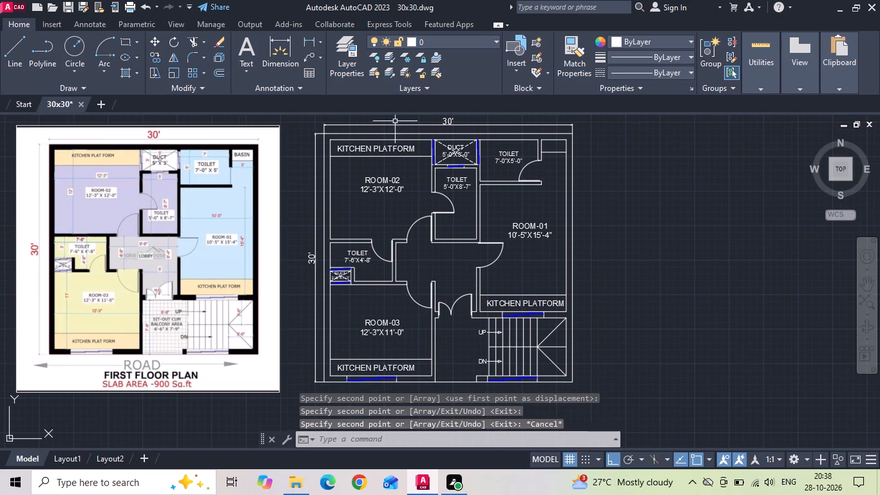
left_click(386, 142)
left_click(378, 151)
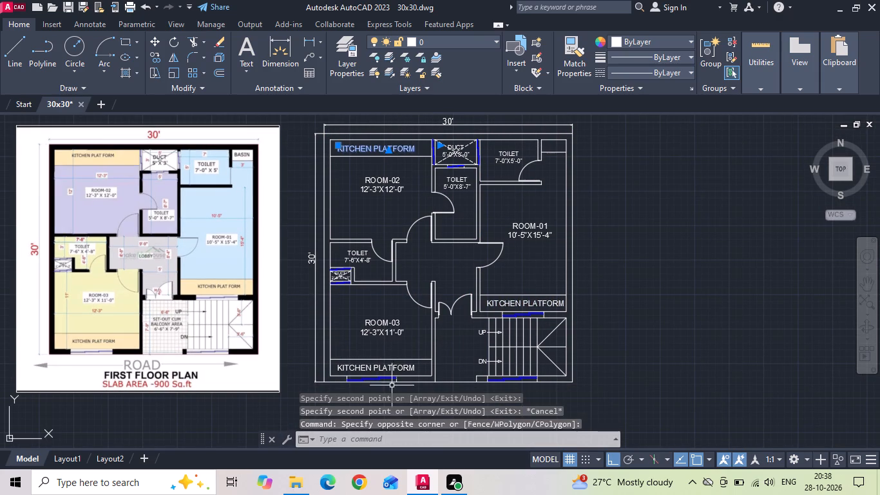
left_click(393, 368)
right_click(393, 367)
left_click(443, 153)
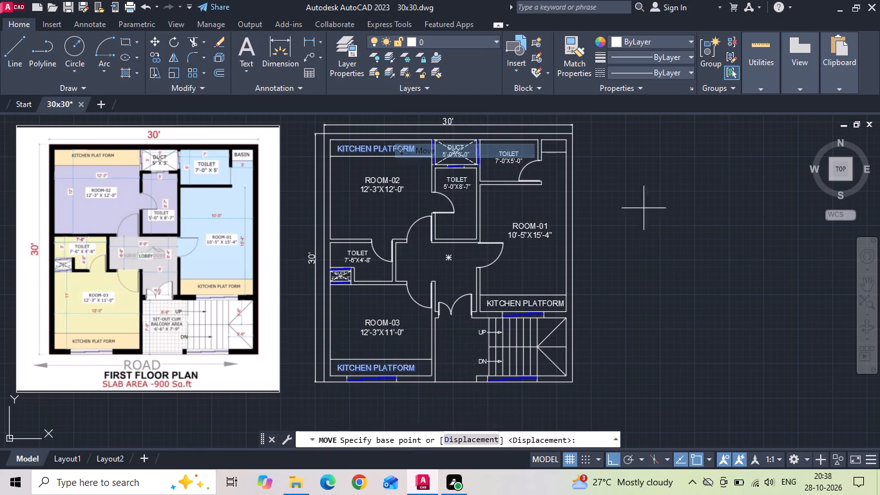
left_click(682, 218)
left_click(684, 218)
Save the drawing.
key("ctrl+s")
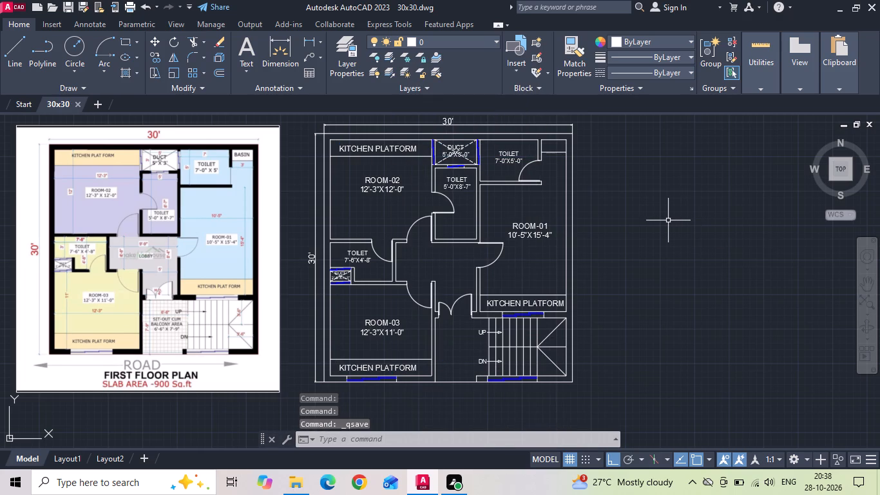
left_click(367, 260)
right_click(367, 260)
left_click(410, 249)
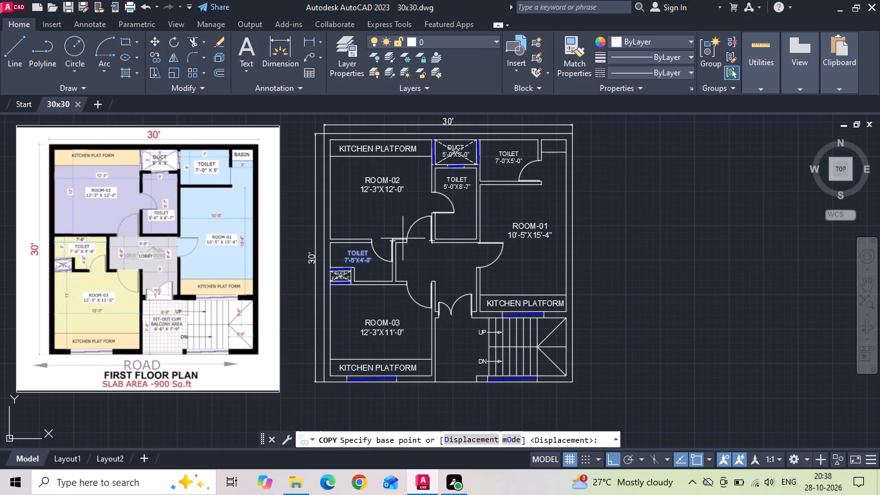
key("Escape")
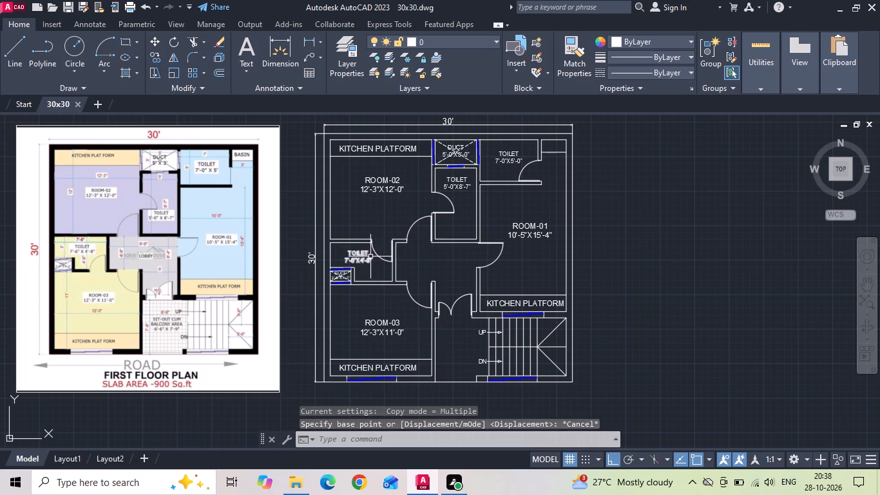
Copy the TOILET 7'-6"X4'-8" label horizontally into the central lobby area.
left_click(367, 256)
right_click(367, 256)
left_click(388, 252)
left_click(367, 261)
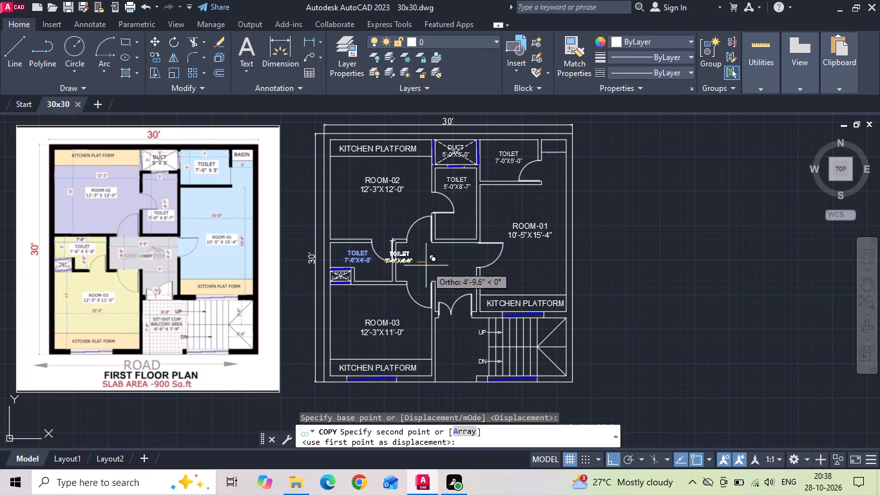
scroll(439, 266, "up", 2)
left_click(506, 277)
key("Escape")
Replace the copied TOILET label in the central lobby area with LOBBY and set its text height to 8".
double_click(465, 244)
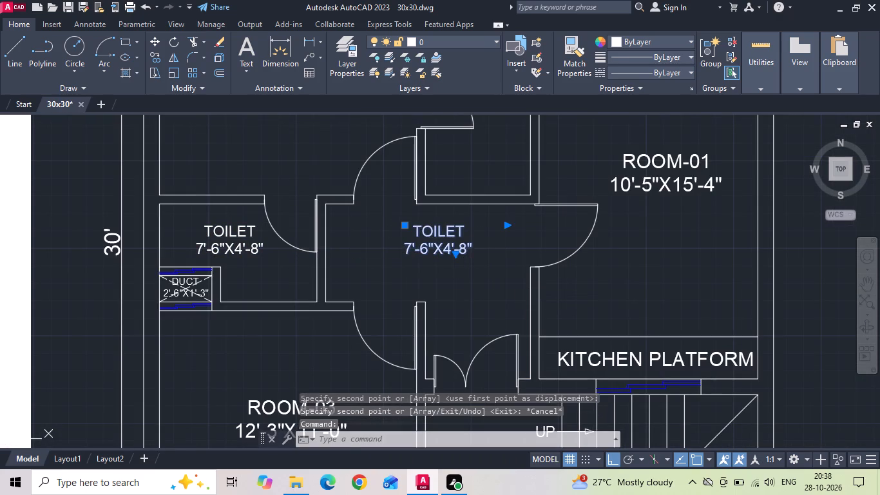
left_click_drag(483, 254, 373, 235)
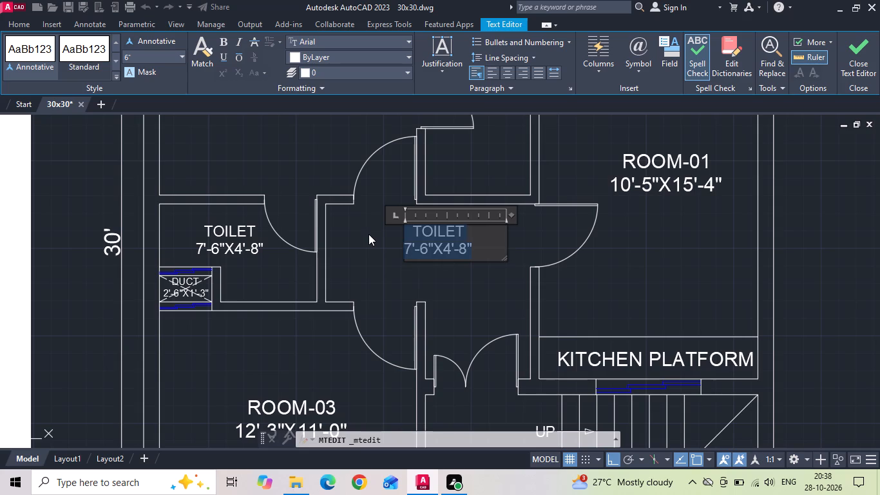
key("BackSpace")
key("8")
key("BackSpace")
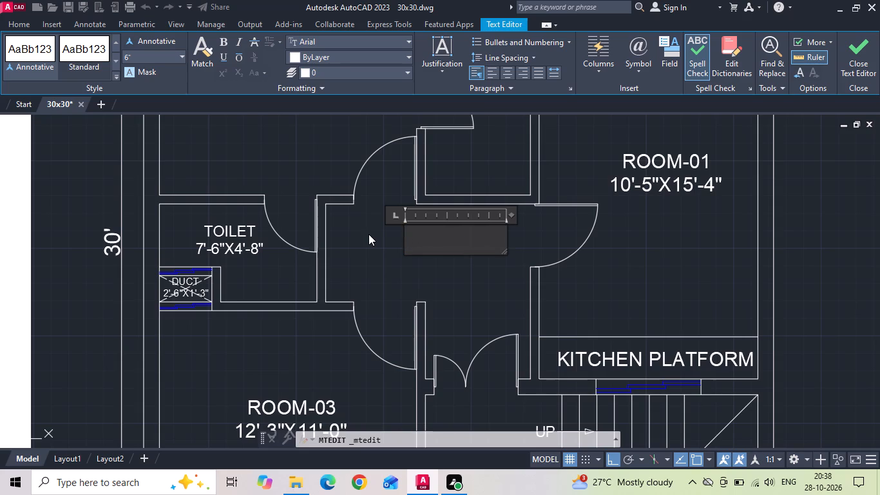
type("LOBBY")
key("ctrl+a")
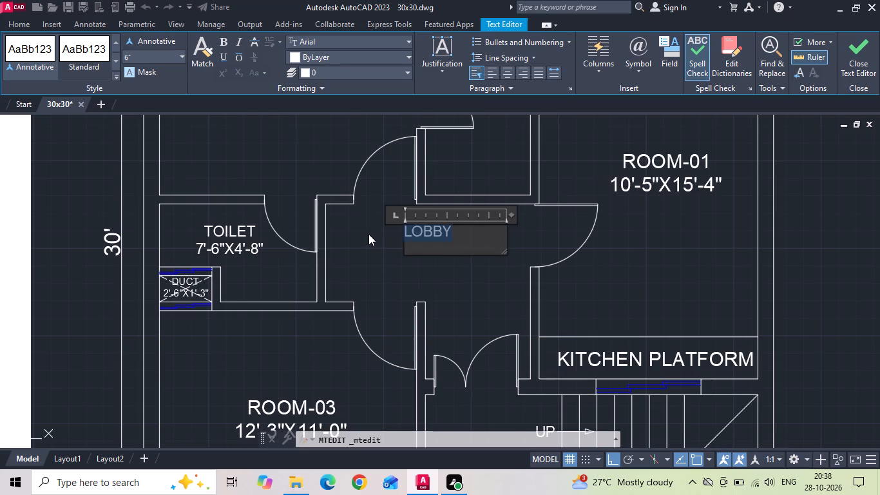
left_click(162, 57)
type("8\"")
key("Return")
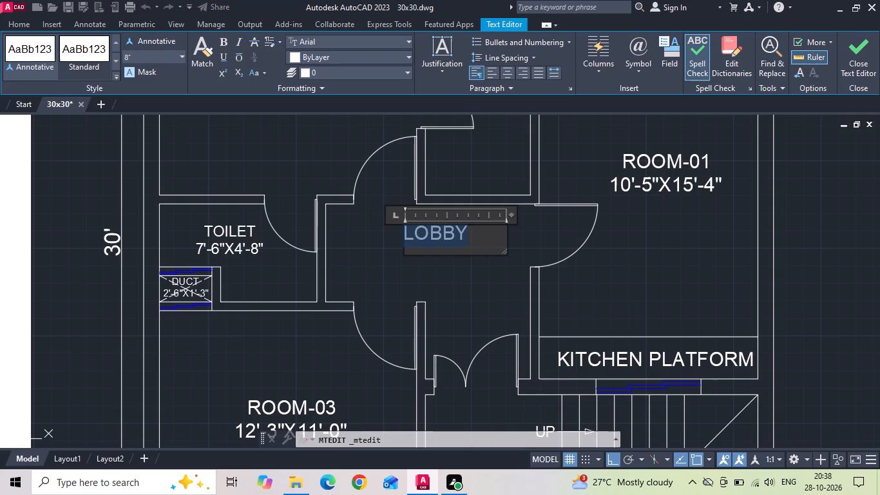
left_click(635, 277)
Move the LOBBY label down and slightly right to centre it in the lobby area.
left_click(426, 230)
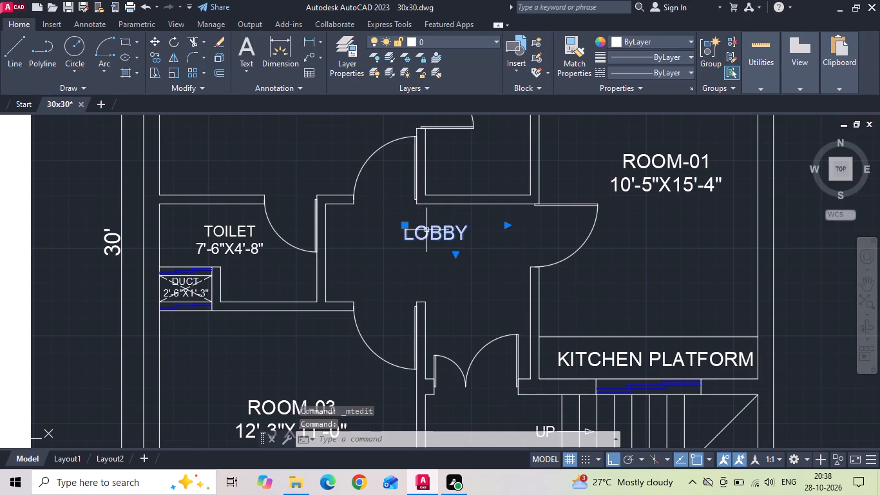
right_click(426, 230)
left_click(436, 234)
left_click_drag(446, 260, 449, 273)
left_click(450, 282)
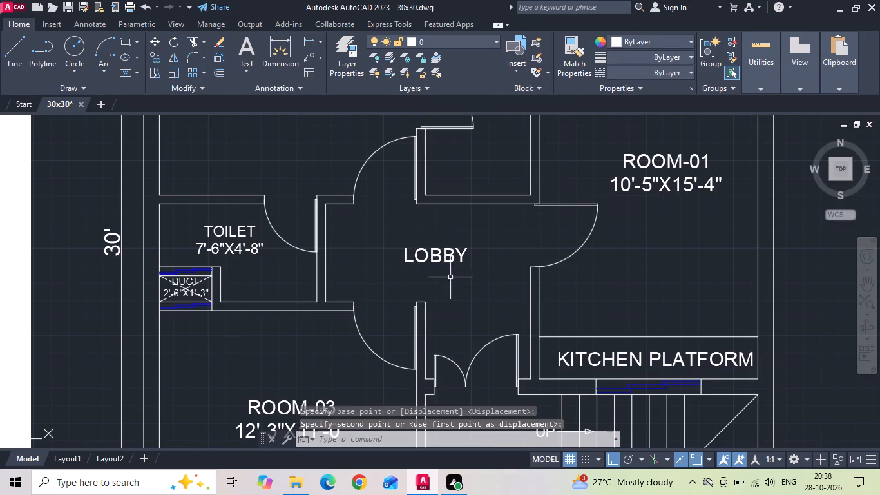
left_click(450, 267)
left_click(430, 246)
right_click(430, 246)
left_click(461, 233)
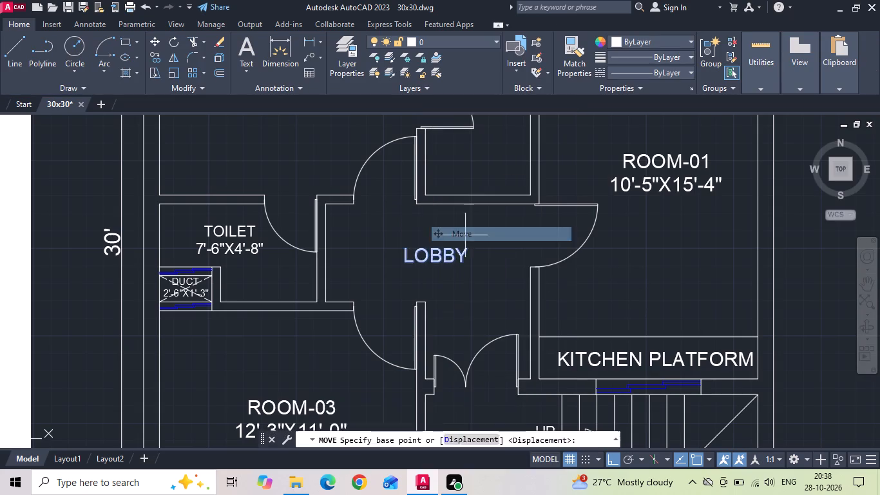
left_click_drag(472, 235, 486, 239)
left_click(493, 239)
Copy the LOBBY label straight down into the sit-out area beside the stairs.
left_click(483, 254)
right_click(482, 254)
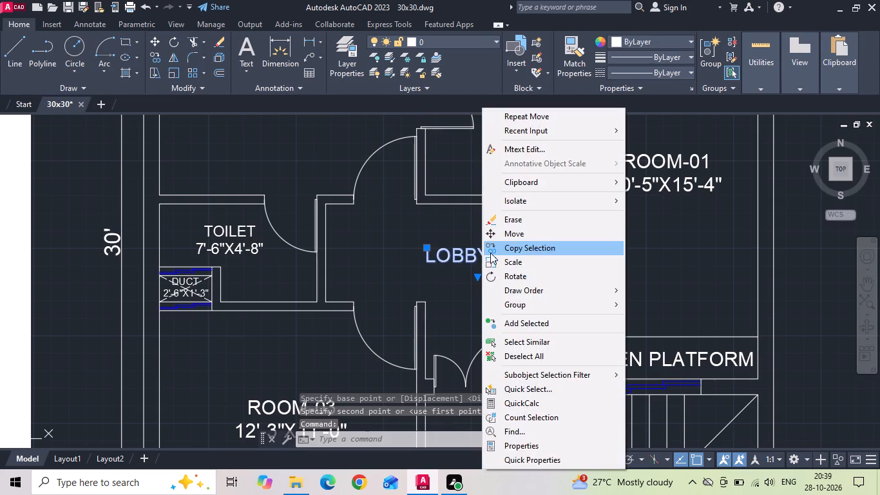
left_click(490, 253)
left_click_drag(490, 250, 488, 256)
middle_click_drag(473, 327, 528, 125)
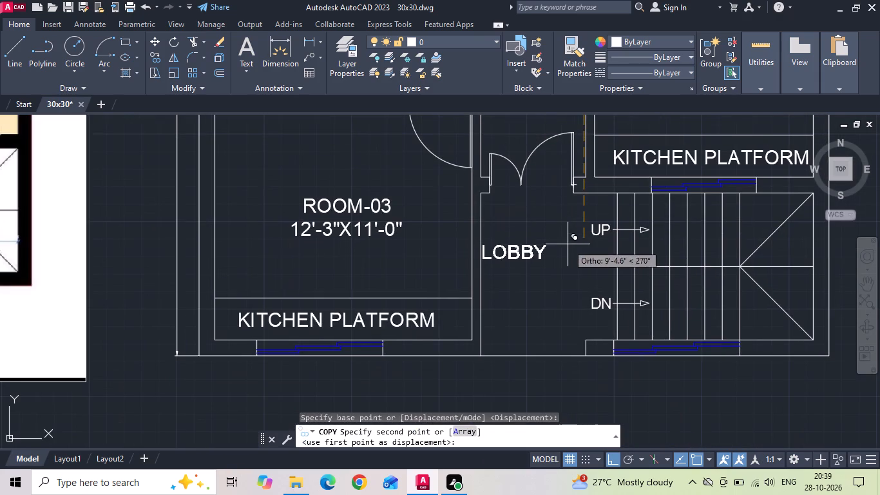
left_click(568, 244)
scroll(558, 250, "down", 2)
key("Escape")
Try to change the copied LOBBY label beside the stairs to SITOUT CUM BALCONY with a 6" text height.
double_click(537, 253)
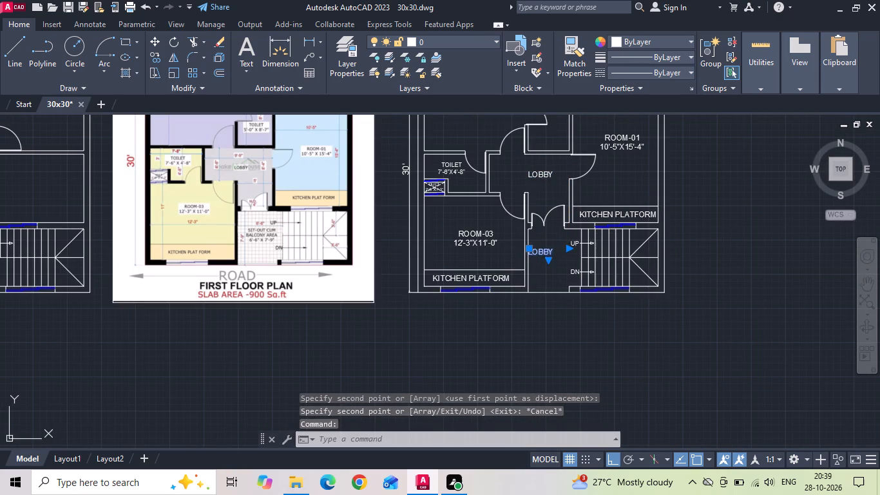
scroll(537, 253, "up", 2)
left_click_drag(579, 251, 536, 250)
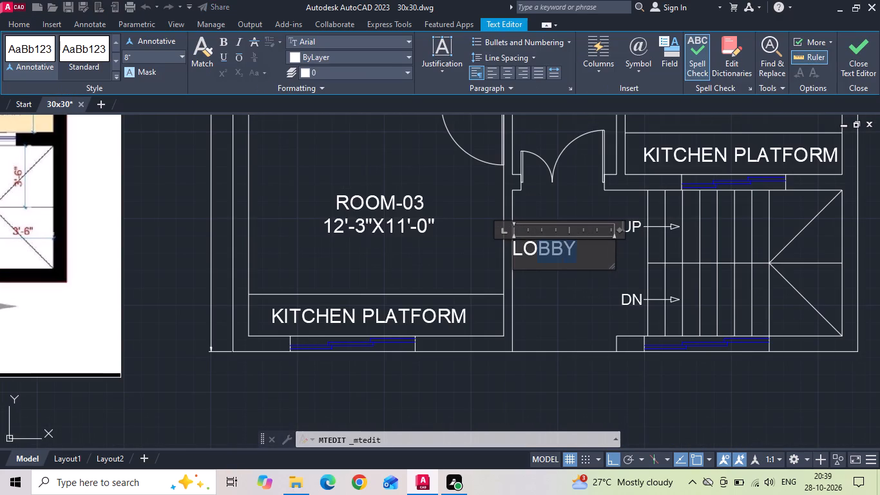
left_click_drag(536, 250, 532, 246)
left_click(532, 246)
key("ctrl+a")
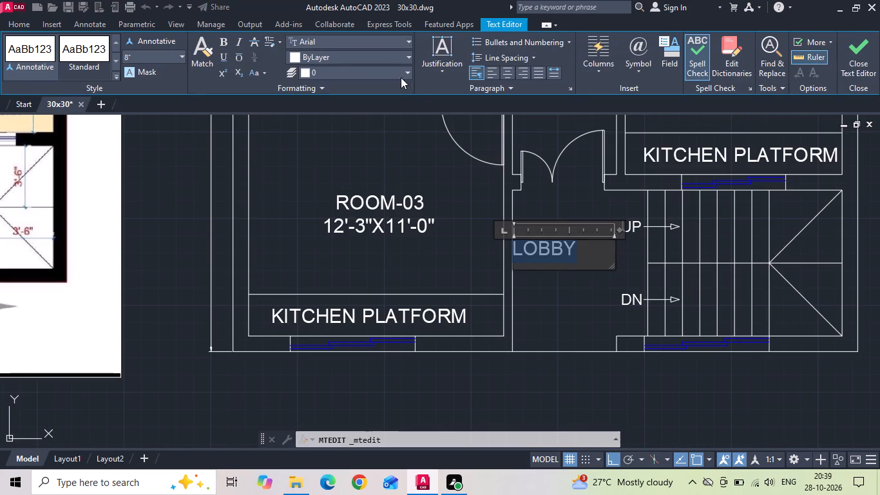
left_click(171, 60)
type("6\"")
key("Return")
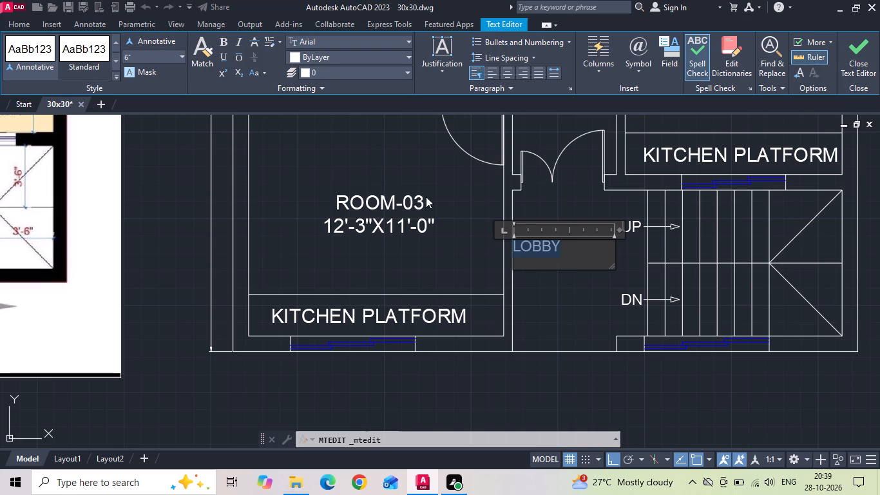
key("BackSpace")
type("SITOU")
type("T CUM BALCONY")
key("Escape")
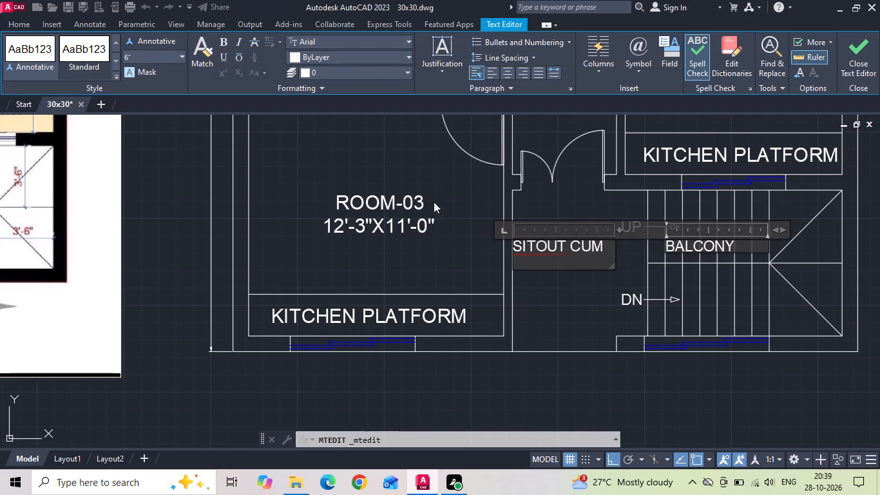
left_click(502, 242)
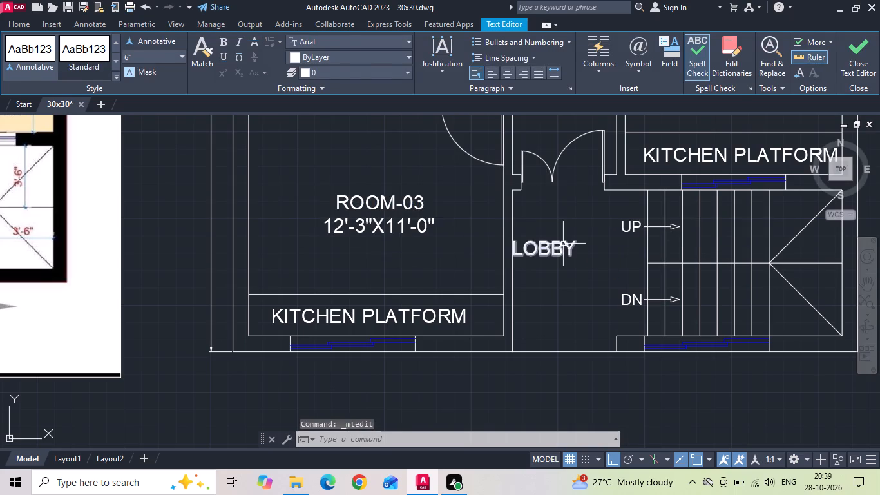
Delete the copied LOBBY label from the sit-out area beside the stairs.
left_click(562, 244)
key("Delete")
Copy the ROOM-02 12'-3"X12'-0" label into the sit-out area beside the stairs, with Ortho off.
scroll(421, 228, "down", 2)
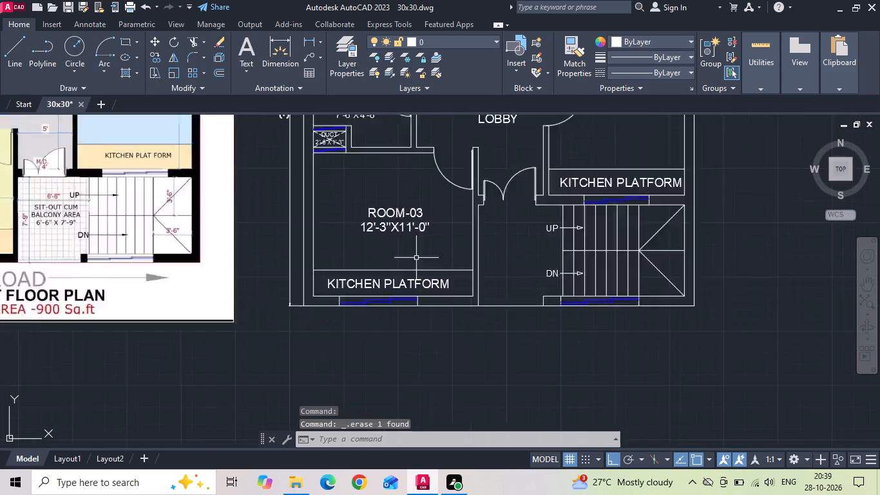
scroll(416, 261, "down", 1)
left_click(405, 153)
right_click(405, 153)
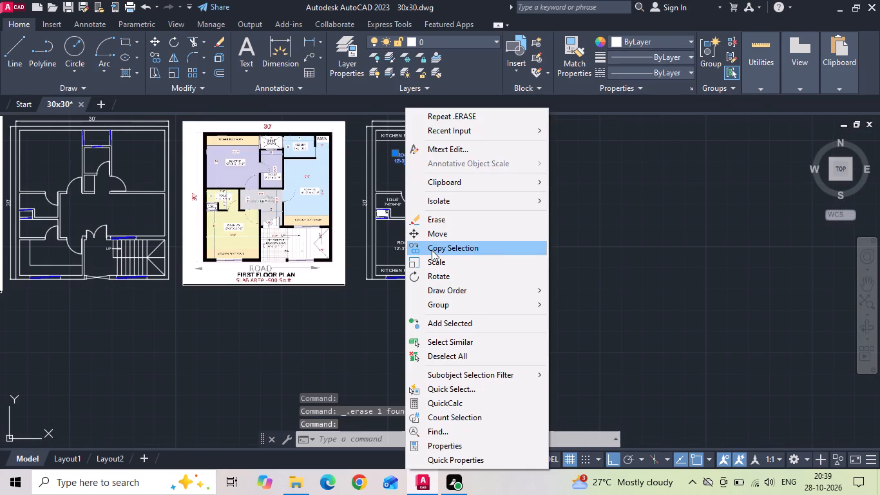
left_click(432, 249)
left_click_drag(426, 177, 426, 193)
scroll(464, 277, "up", 1)
key("F8")
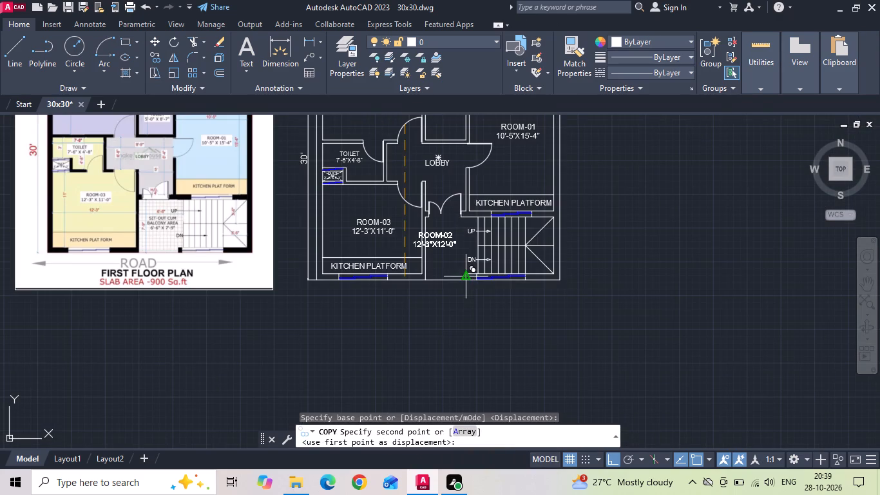
scroll(455, 255, "up", 3)
left_click(558, 342)
key("Escape")
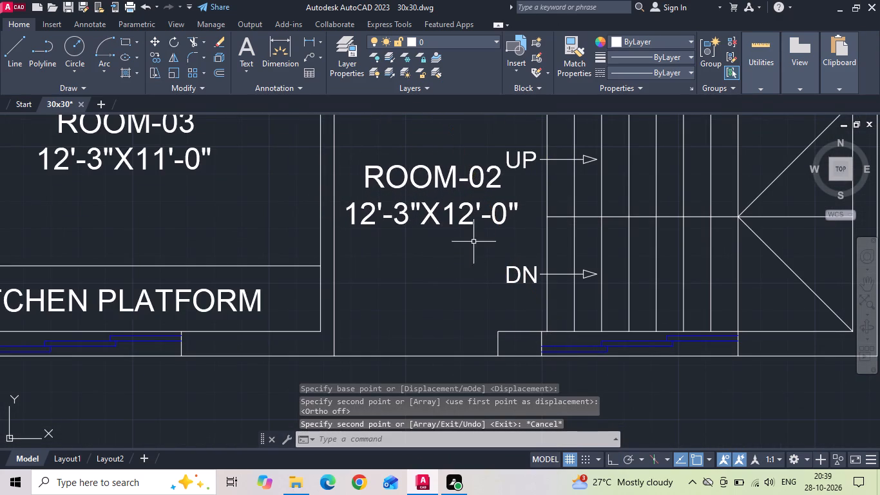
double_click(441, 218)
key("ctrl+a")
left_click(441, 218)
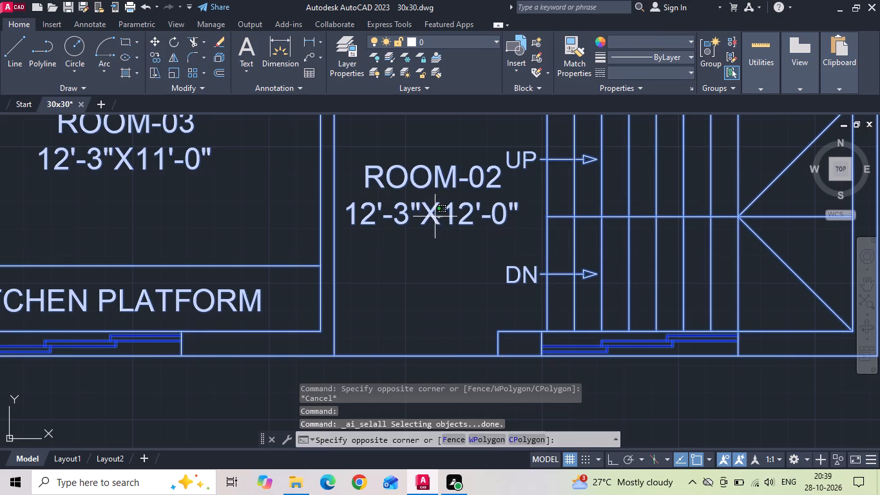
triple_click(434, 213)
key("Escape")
Set the text height of the copied ROOM-02 label in the sit-out area to 6".
triple_click(434, 210)
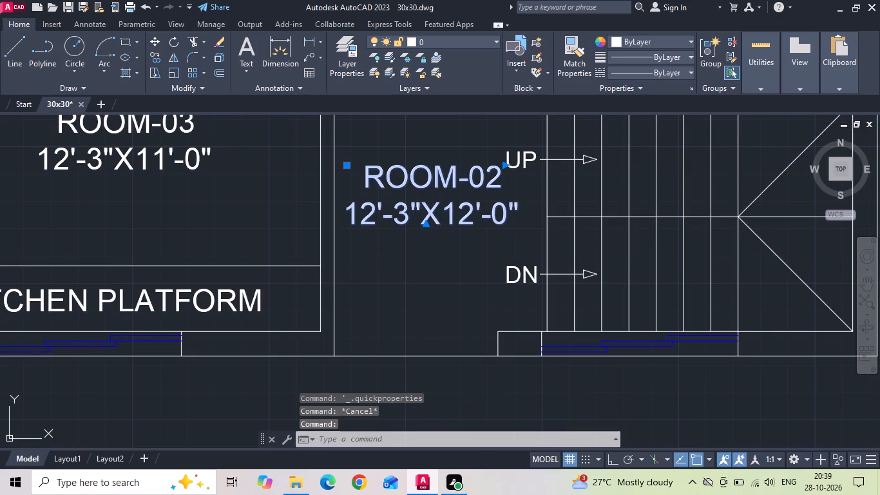
key("ctrl+a")
left_click(169, 55)
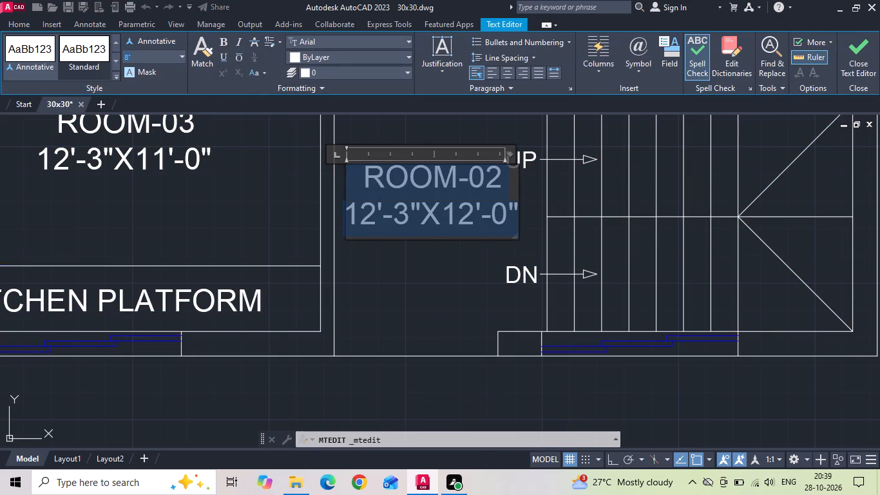
type("6\"")
key("Return")
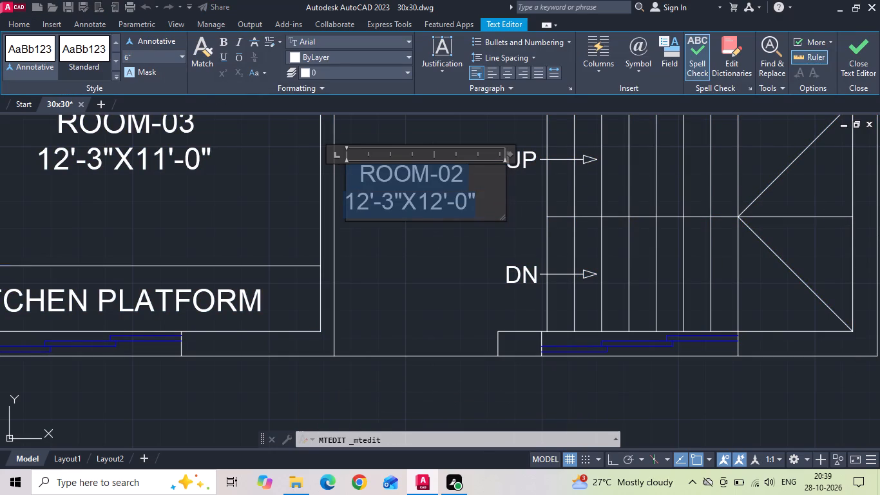
Replace the copied label's text with SITOUT CUM BALCONY and the size 6'-6"X7'-9" on a separate line.
key("BackSpace")
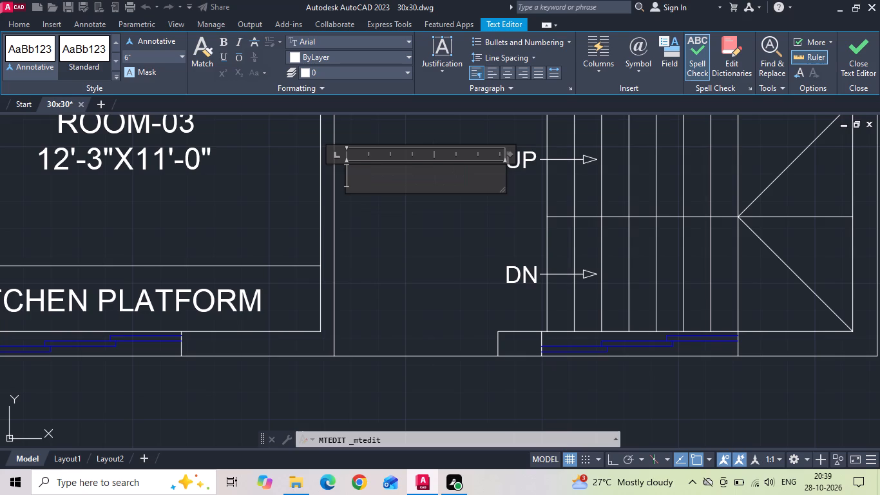
type("SITU")
key("BackSpace")
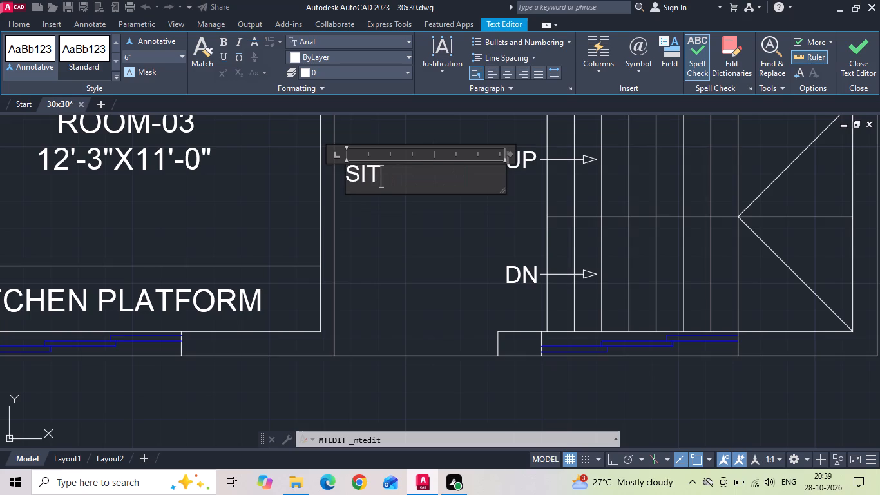
type("OUT CUM BALCO")
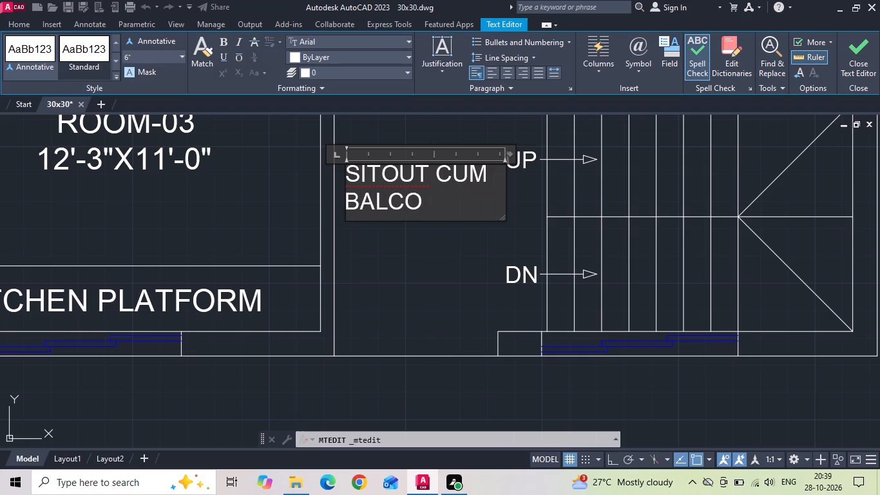
type("NY")
key("Return")
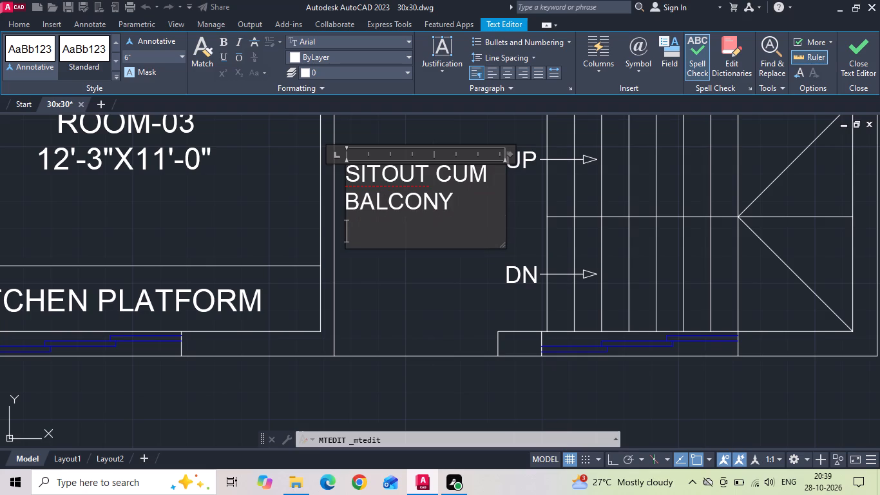
scroll(214, 90, "down", 3)
middle_click_drag(229, 253, 484, 277)
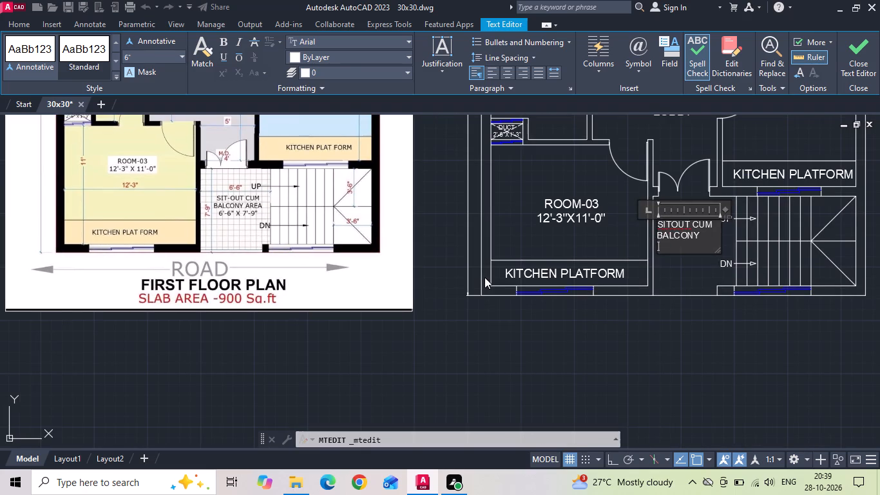
type("6'-6\"")
key("x")
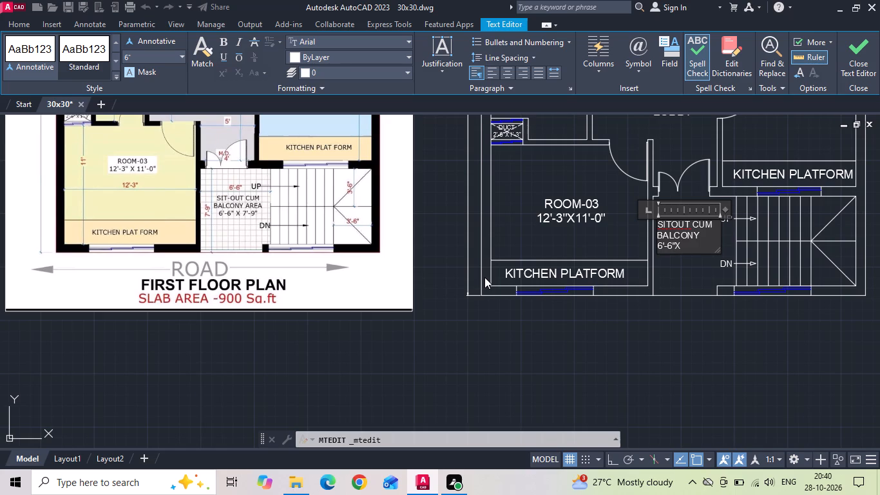
type("7'-9\"")
Add the word AREA after BALCONY in the sit-out label.
left_click(704, 238)
type("AREA")
key("space")
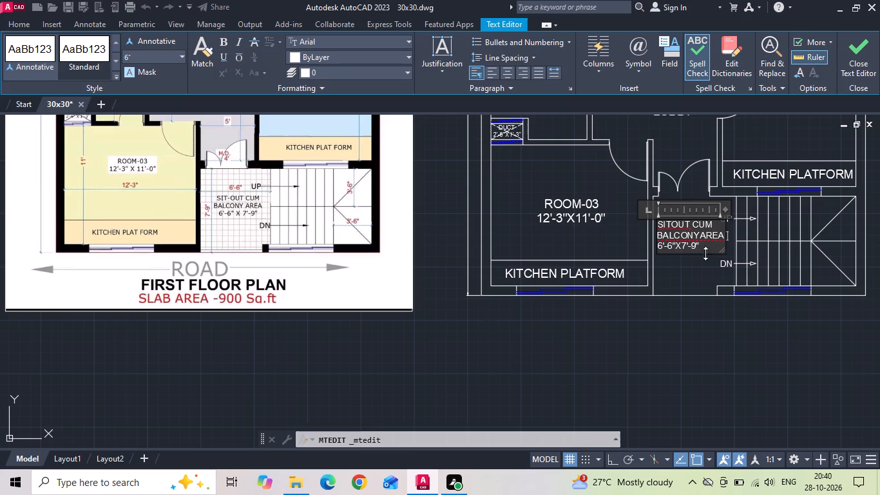
left_click(705, 268)
Indent the 6'-6"X7'-9" line of the sit-out label with spaces so it sits centred under the text.
double_click(661, 244)
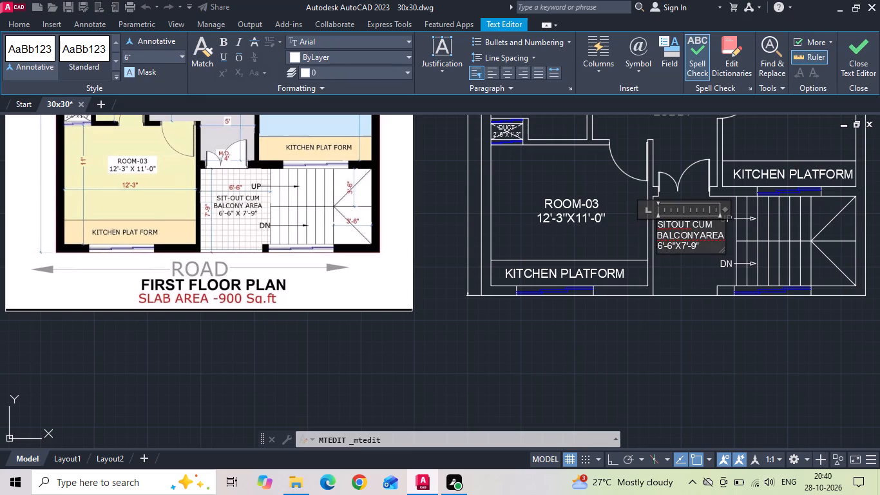
left_click(660, 244)
left_click(660, 246)
key("space")
key("space")
key("space")
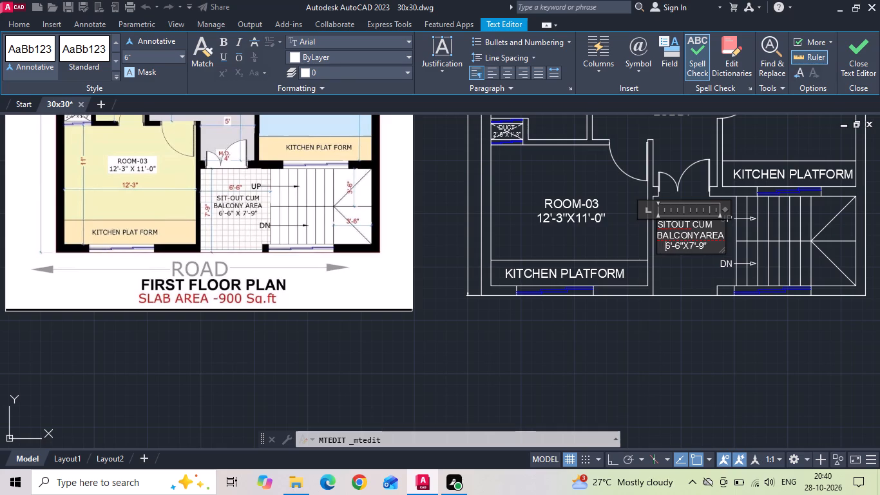
key("space")
left_click(663, 258)
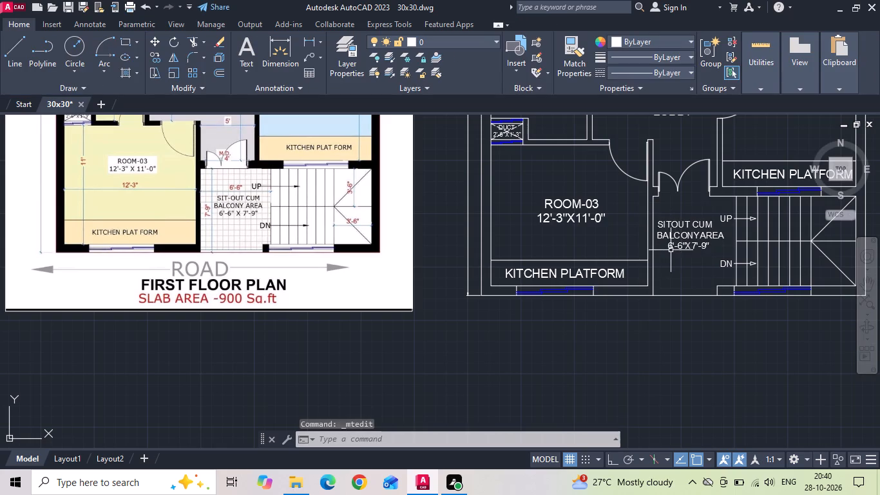
Save the drawing.
key("ctrl+s")
key("ctrl+s")
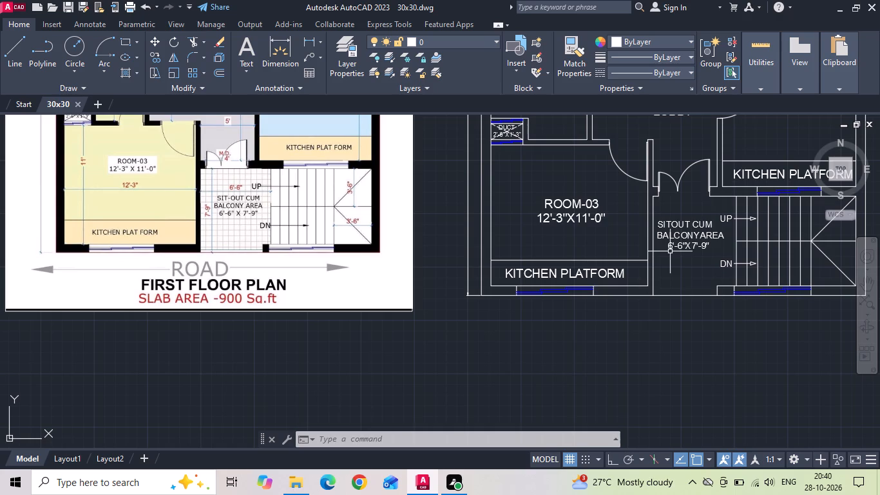
key("ctrl+s")
key("ctrl+s")
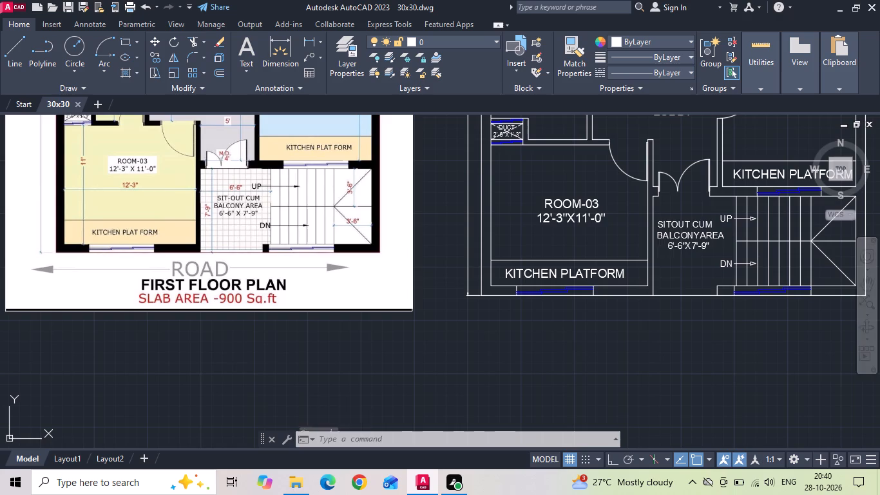
key("ctrl+s")
key("ctrl+s")
key("ctrl+s")
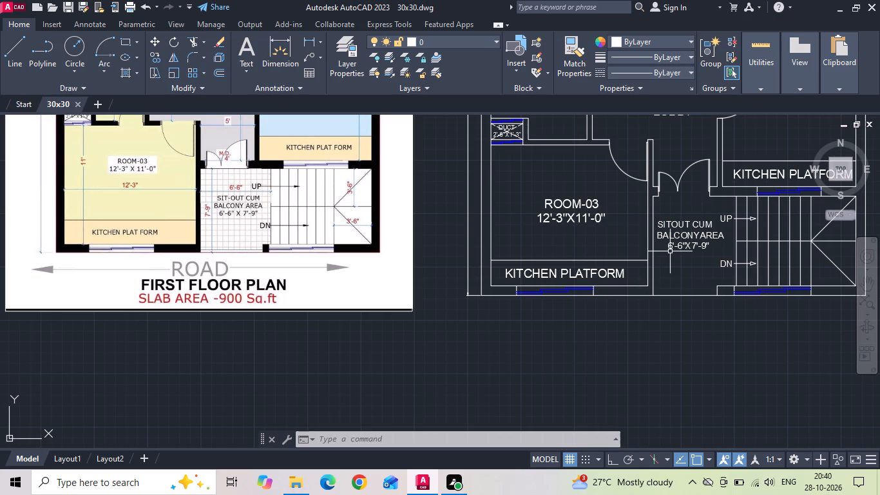
Copy the first floor ROOM-02, TOILET 7'-6"X4'-8" and small DUCT labels with the duct's cross lines to matching positions in the ground floor plan.
scroll(879, 342, "down", 2)
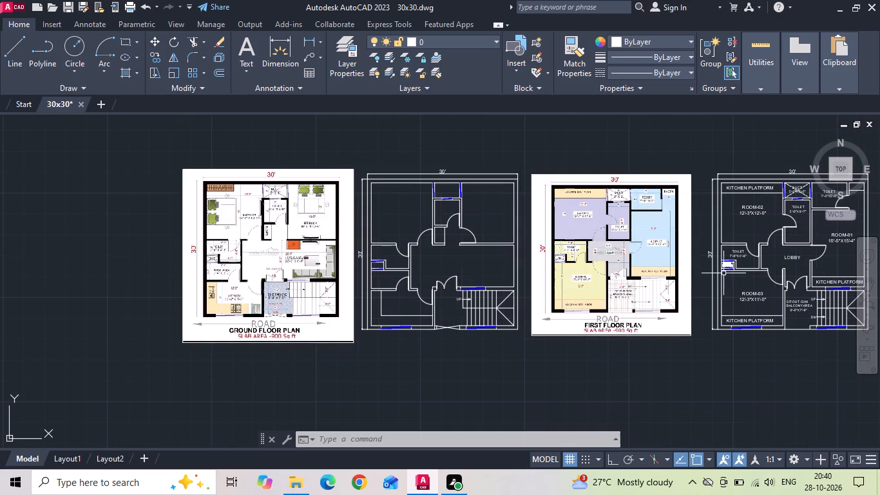
scroll(808, 253, "up", 1)
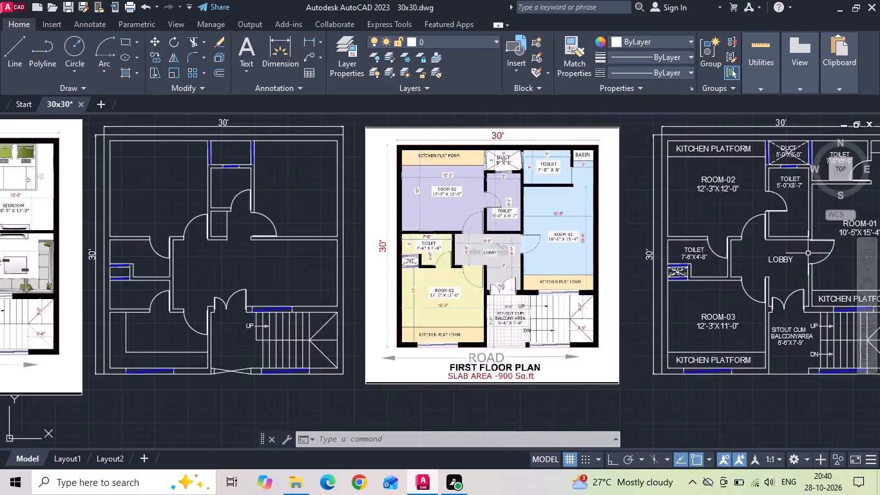
scroll(808, 253, "up", 1)
scroll(600, 280, "up", 4)
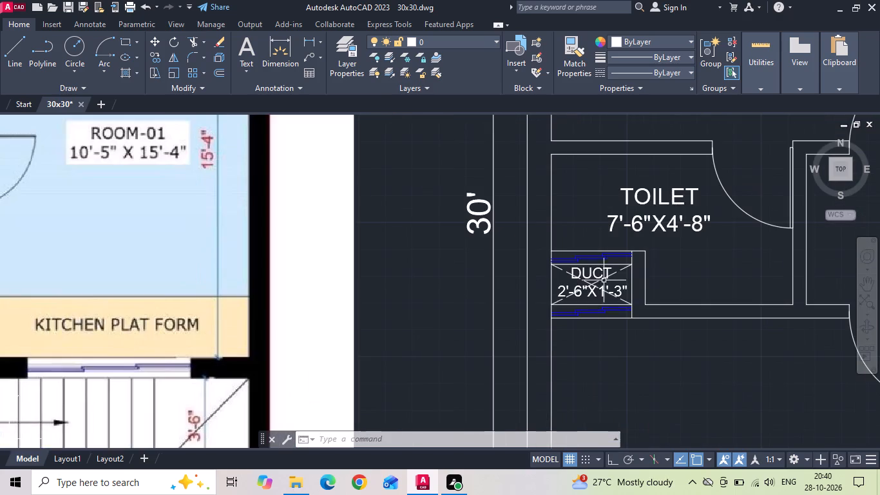
scroll(607, 282, "up", 2)
left_click(622, 270)
left_click(505, 304)
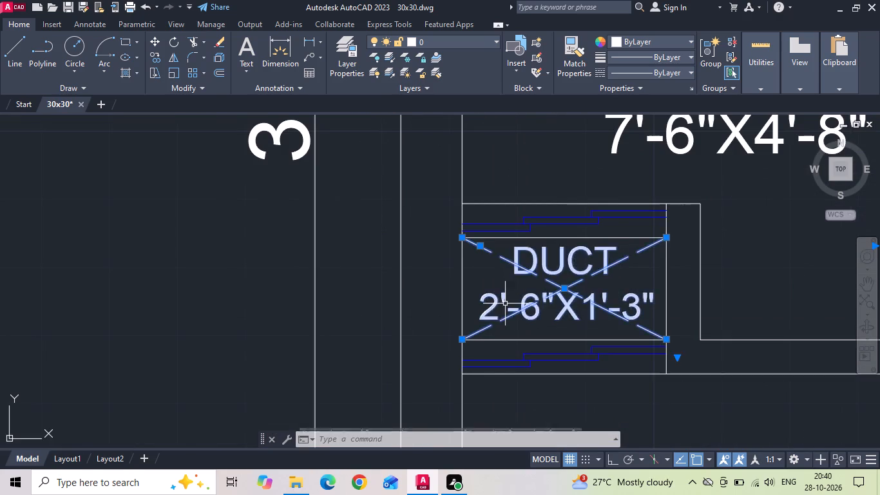
scroll(504, 305, "down", 2)
left_click(586, 235)
scroll(556, 244, "down", 2)
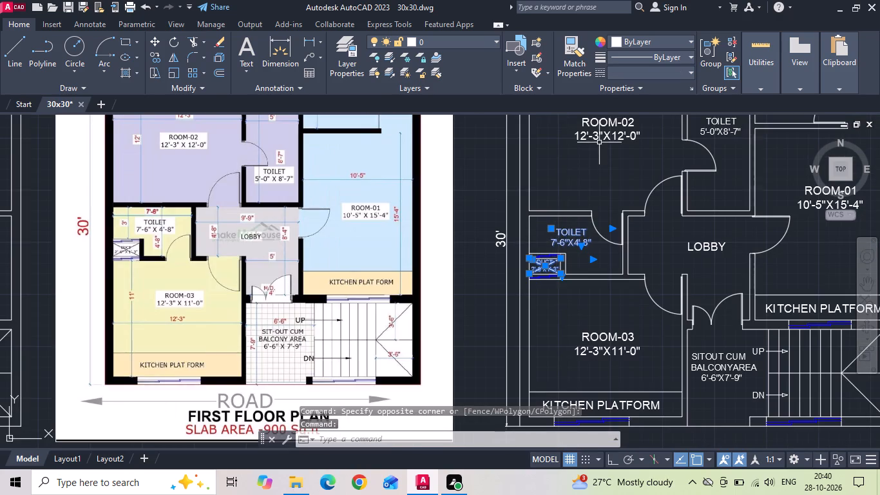
left_click(600, 139)
middle_click_drag(597, 162, 583, 226)
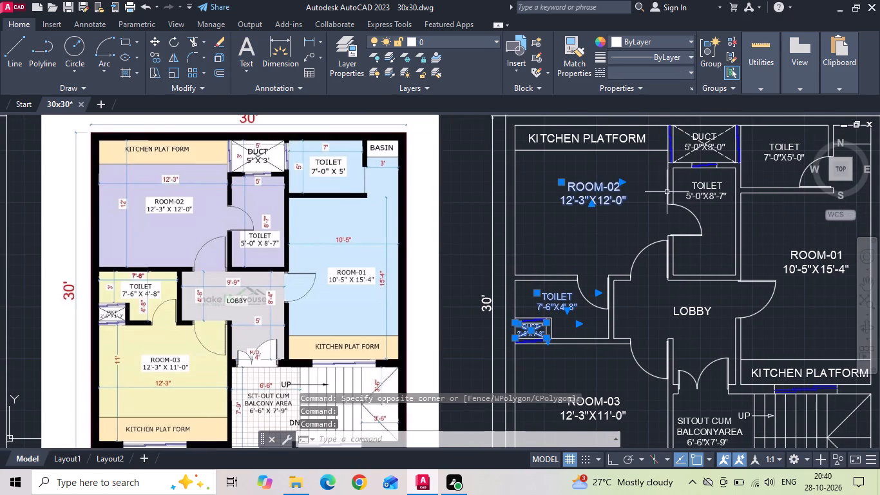
right_click(531, 177)
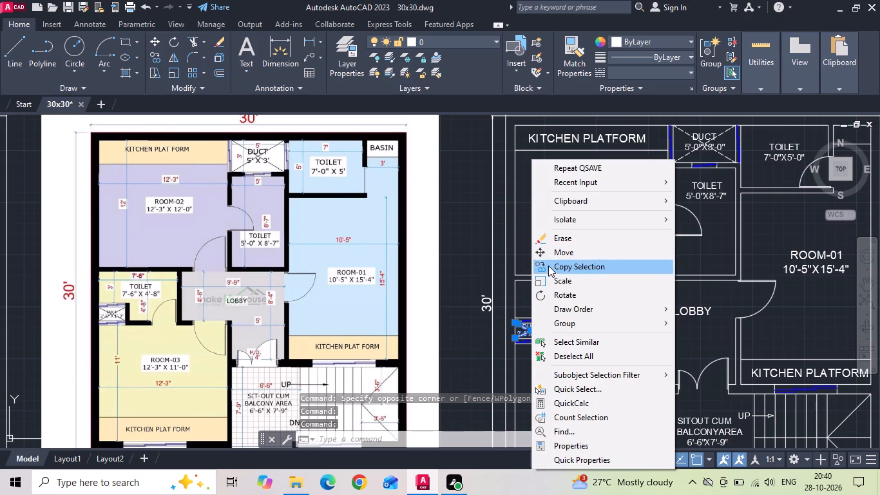
left_click(548, 266)
left_click(517, 128)
scroll(627, 188, "down", 2)
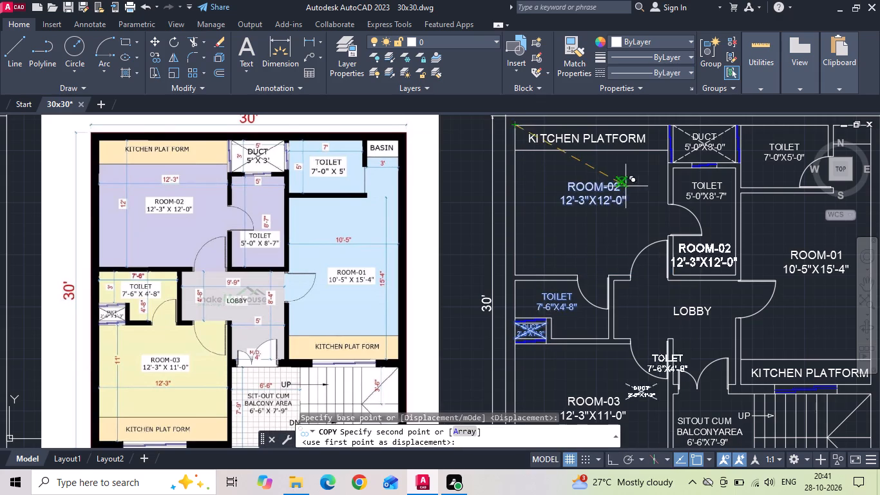
scroll(628, 189, "down", 2)
scroll(376, 175, "up", 3)
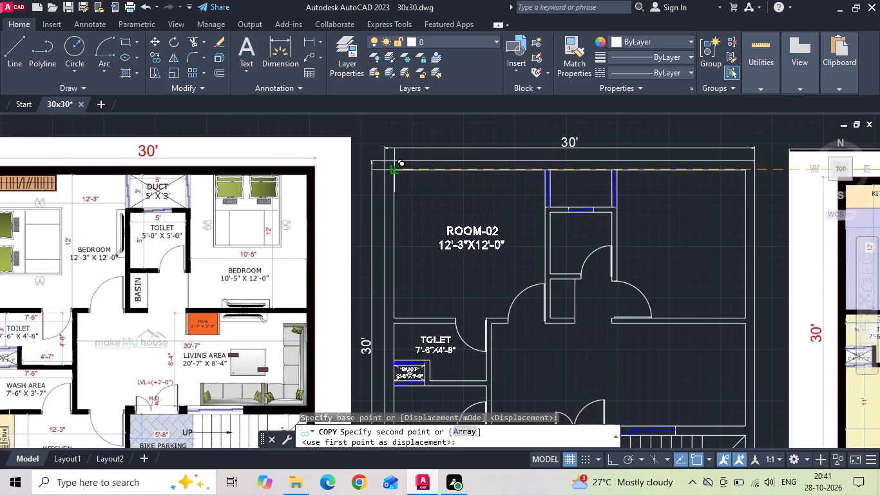
left_click(395, 170)
key("Escape")
Copy the first floor DUCT 5'-0"X3'-0" label into the matching upper duct of the ground floor plan.
scroll(392, 173, "down", 2)
middle_click_drag(751, 188, 498, 188)
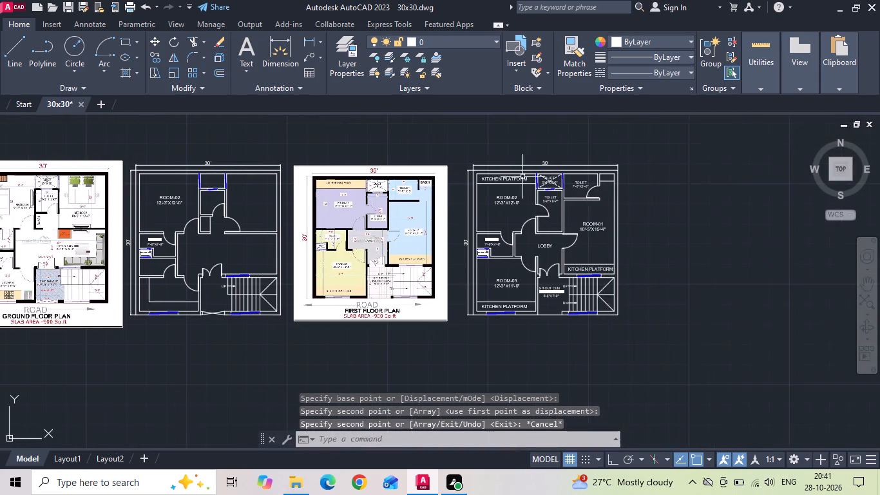
scroll(540, 171, "up", 3)
left_click(586, 199)
right_click(586, 199)
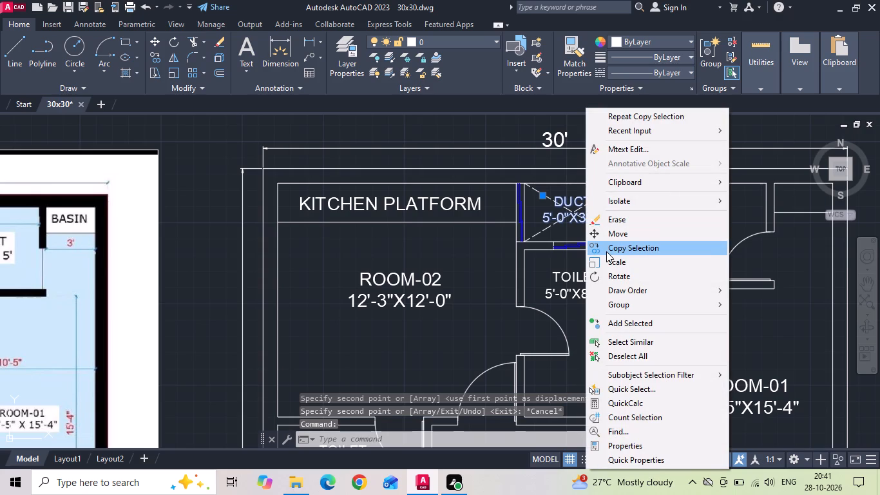
left_click(606, 249)
left_click(528, 182)
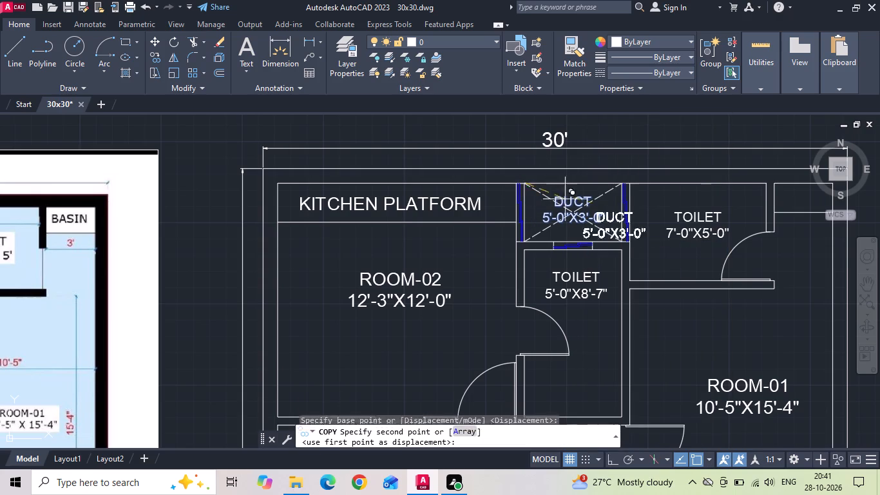
scroll(611, 209, "down", 4)
scroll(285, 214, "up", 3)
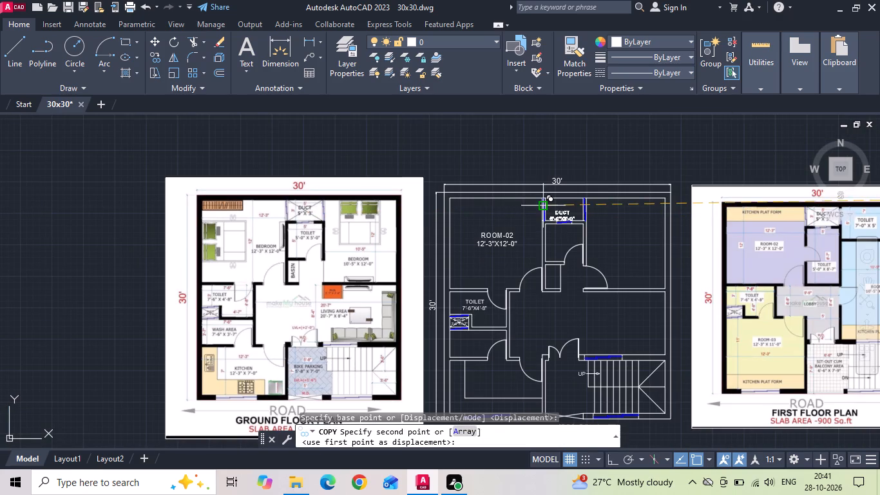
scroll(544, 207, "up", 3)
left_click(542, 183)
scroll(394, 217, "down", 3)
key("Escape")
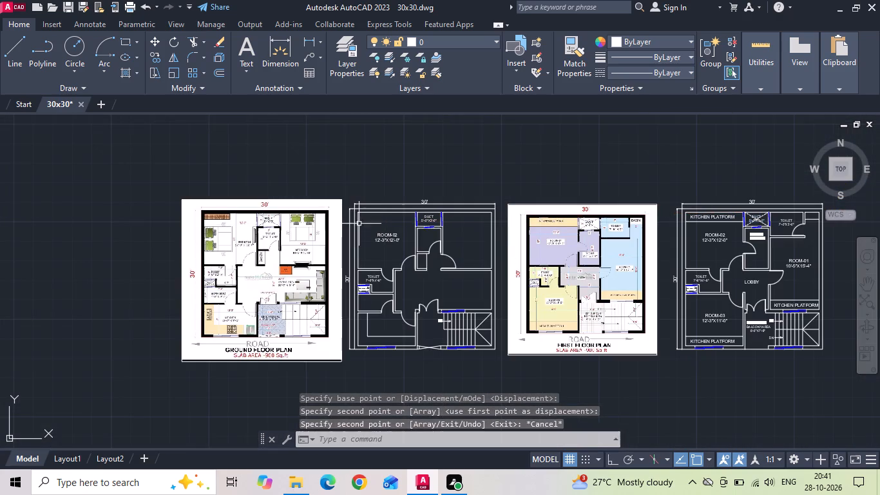
Copy the KITCHEN PLATFORM label from below ROOM-01 to the basin space beside the 7'-0"X5'-0" toilet.
scroll(726, 256, "up", 1)
middle_click_drag(727, 256, 397, 256)
left_click(490, 329)
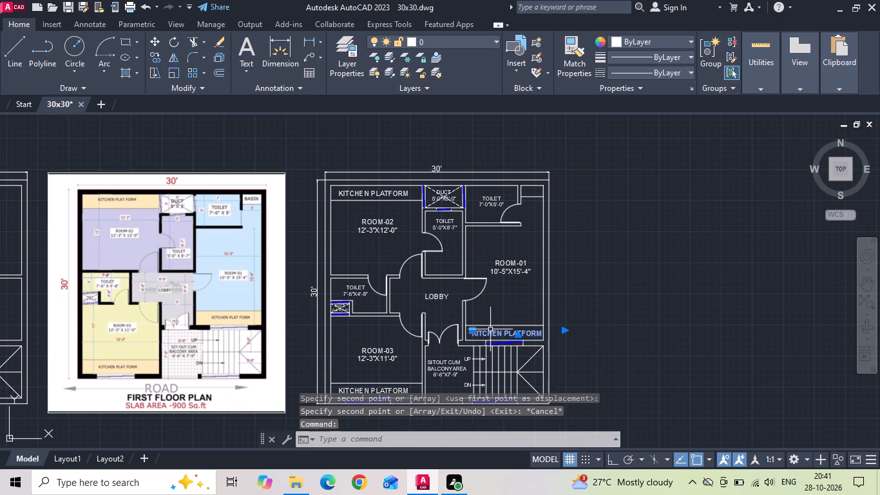
right_click(490, 329)
left_click(527, 250)
left_click(497, 336)
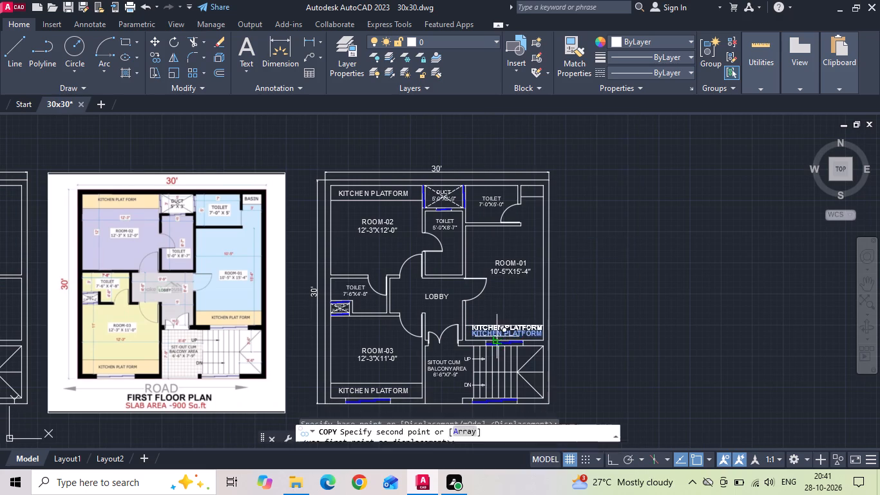
scroll(566, 191, "up", 3)
left_click(494, 228)
key("Escape")
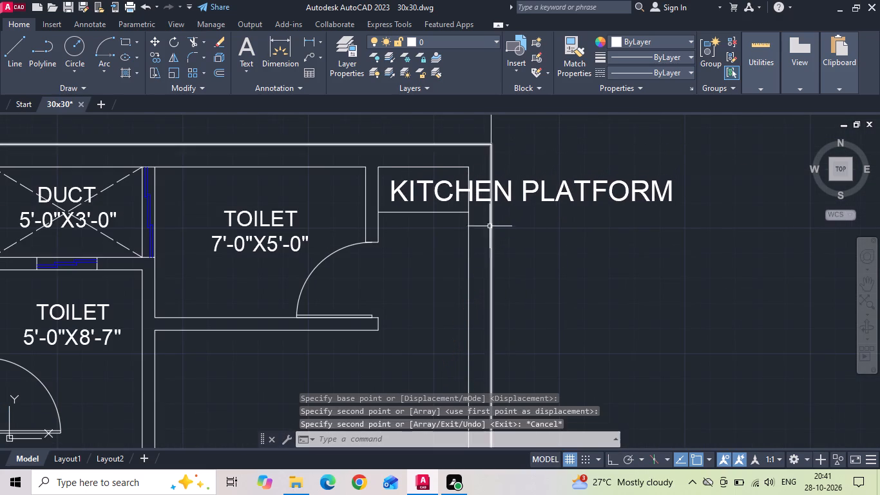
Replace the copied KITCHEN PLATFORM text in the basin space with BASIN.
double_click(415, 187)
key("ctrl+a")
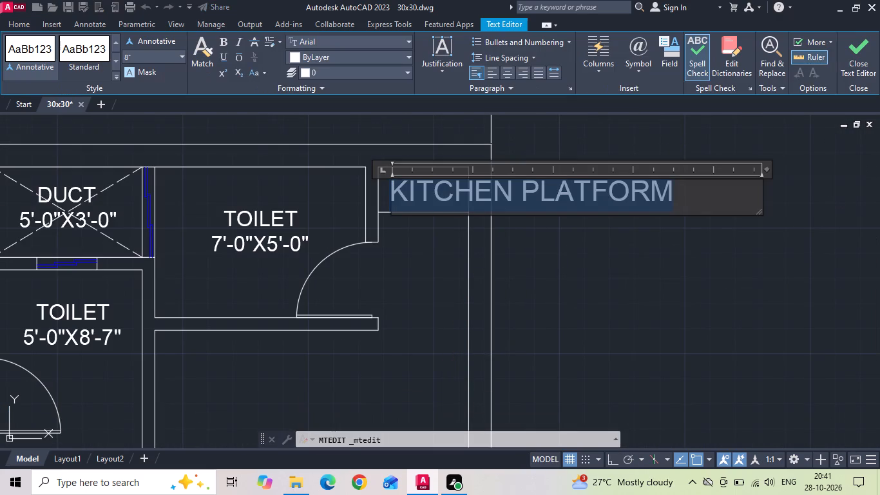
key("BackSpace")
type("BQA")
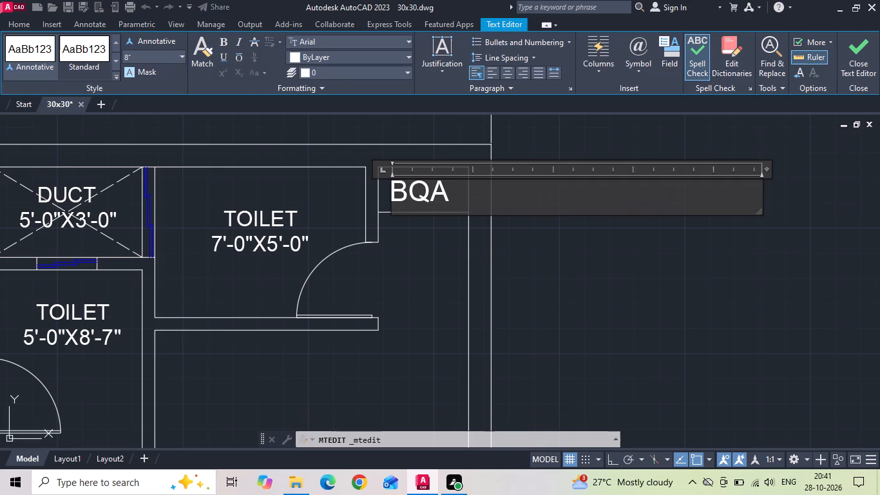
key("BackSpace")
key("BackSpace")
type("ASIN")
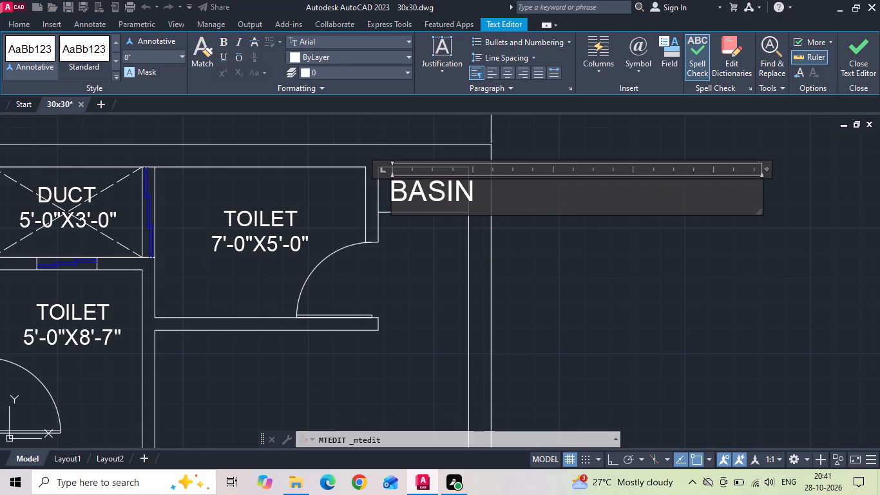
Set the text height of the BASIN label to 7".
left_click(415, 186)
key("ctrl+a")
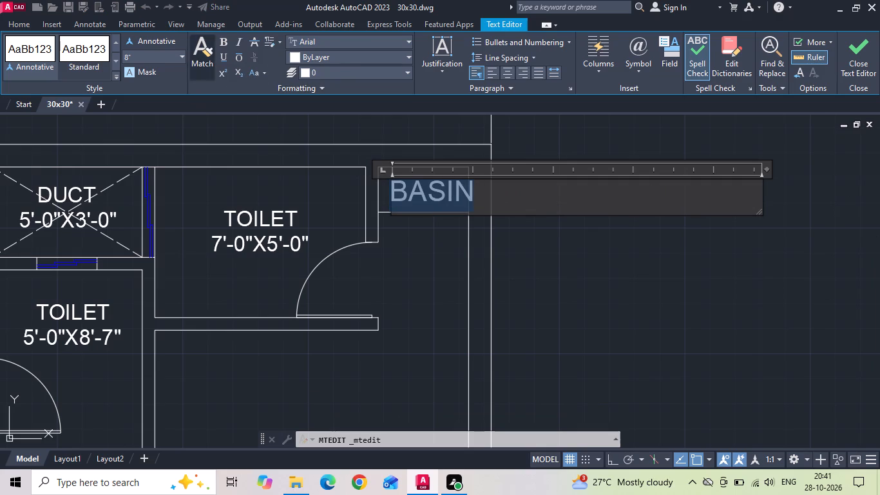
left_click(164, 53)
key("BackSpace")
type("7\"")
key("Return")
left_click(582, 253)
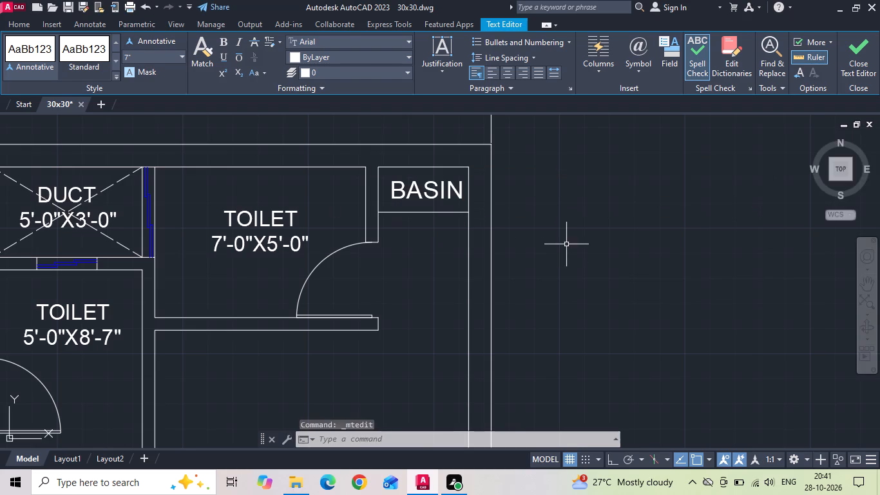
Copy the BASIN label into the small basin rectangle beside the ROOM-02 door in the ground floor plan.
left_click(408, 183)
left_click(385, 188)
right_click(385, 188)
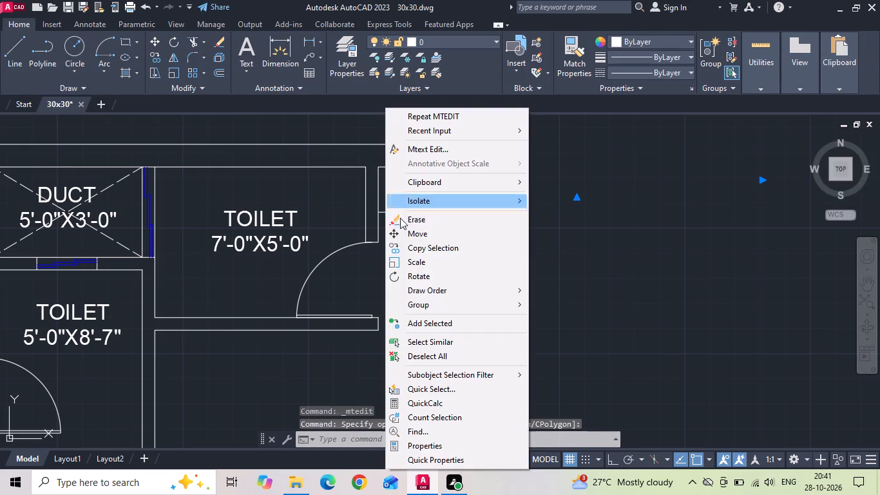
left_click(423, 249)
left_click_drag(428, 192, 424, 198)
scroll(524, 208, "down", 3)
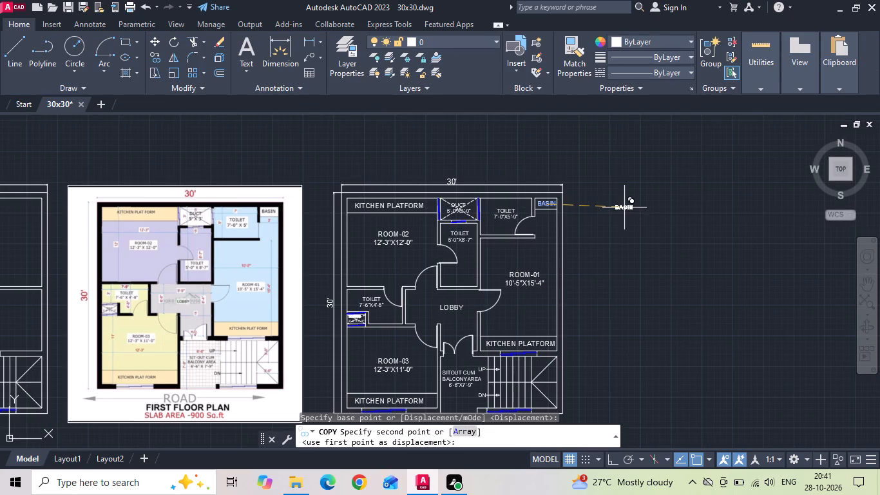
middle_click_drag(334, 211, 607, 209)
scroll(609, 211, "down", 2)
scroll(421, 238, "up", 4)
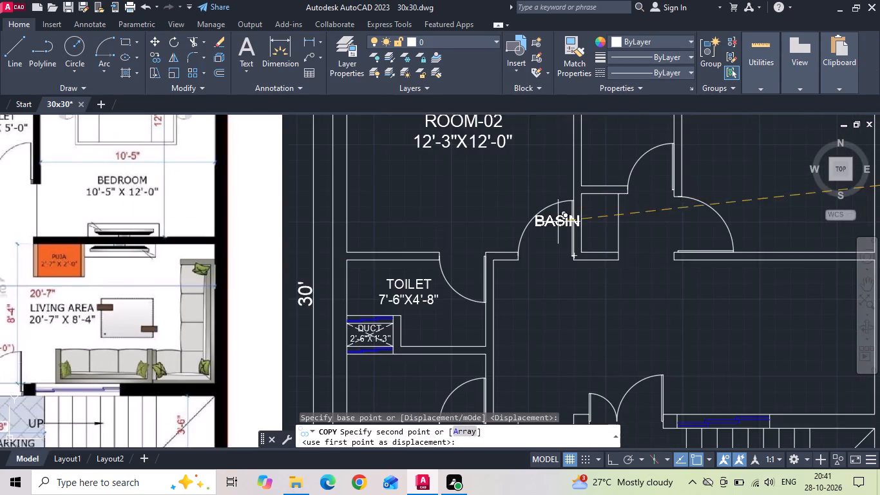
scroll(569, 220, "up", 2)
left_click(638, 235)
key("Escape")
Measure the width of the ground floor basin rectangle along its bottom edge using a linear dimension.
left_click(302, 40)
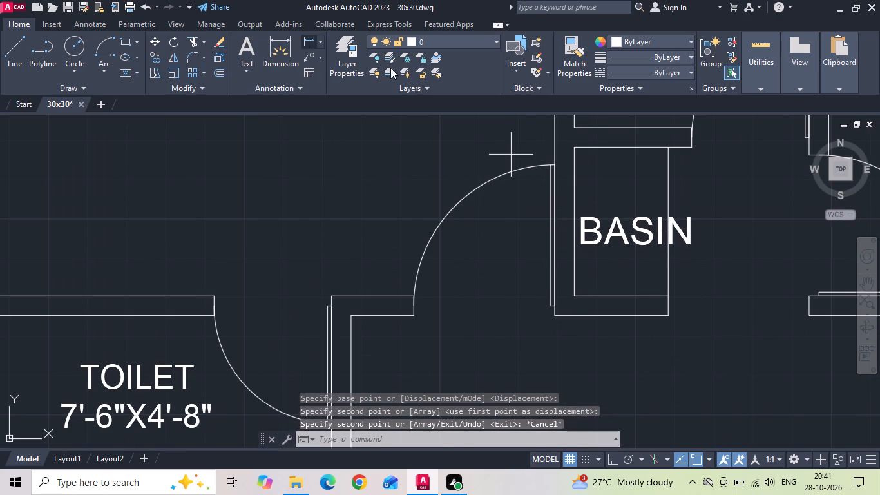
left_click(671, 296)
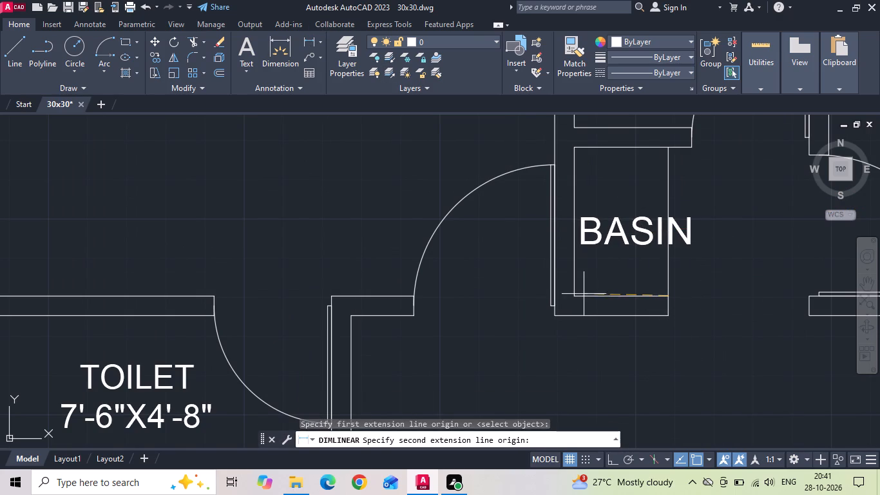
left_click(577, 293)
key("Escape")
Move the basin rectangle's open-side edge line 6" inward with Ortho on and trim the wall lines extending past it.
middle_click_drag(644, 287, 497, 282)
left_click(522, 262)
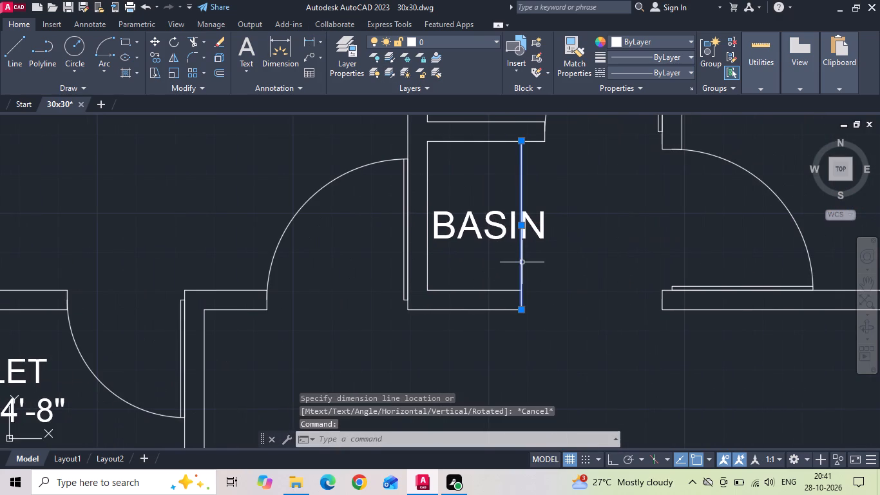
right_click(522, 262)
left_click(561, 231)
left_click(586, 269)
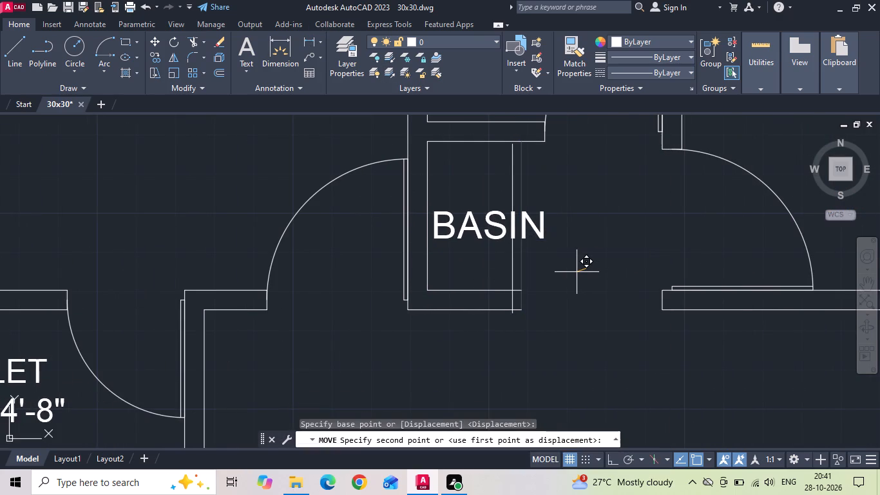
key("F8")
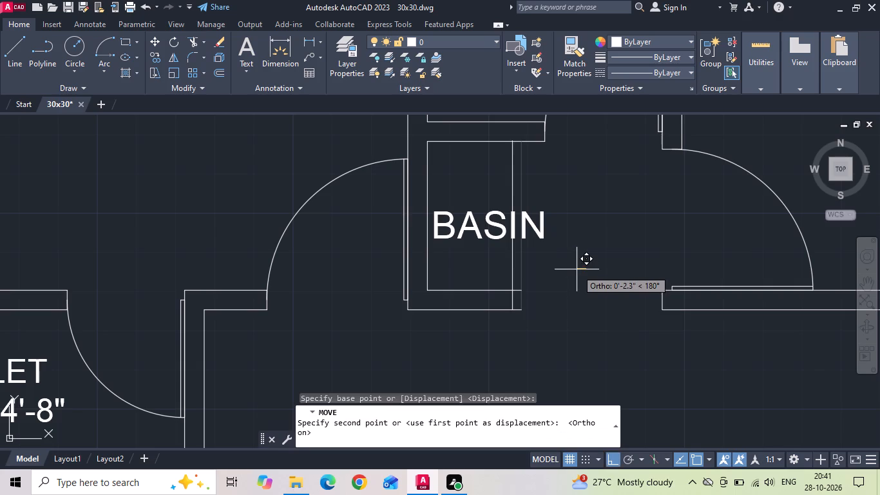
type("6 TR")
key("space")
left_click_drag(520, 267, 500, 347)
key("Escape")
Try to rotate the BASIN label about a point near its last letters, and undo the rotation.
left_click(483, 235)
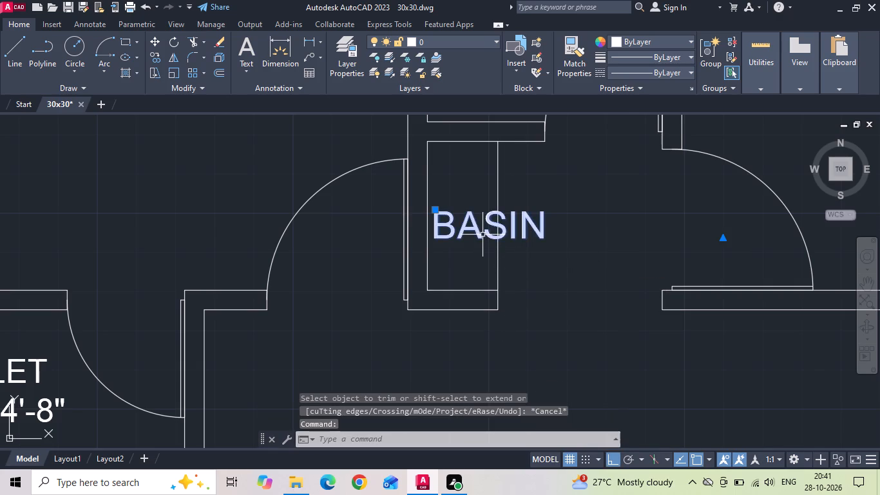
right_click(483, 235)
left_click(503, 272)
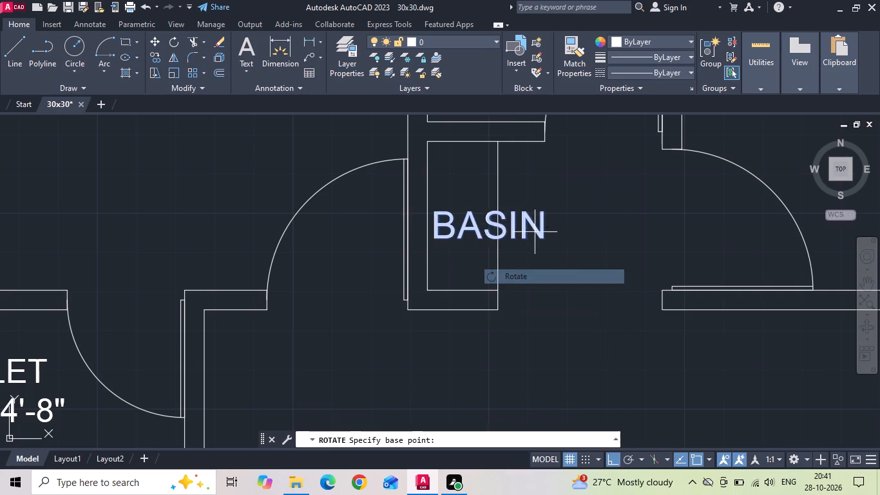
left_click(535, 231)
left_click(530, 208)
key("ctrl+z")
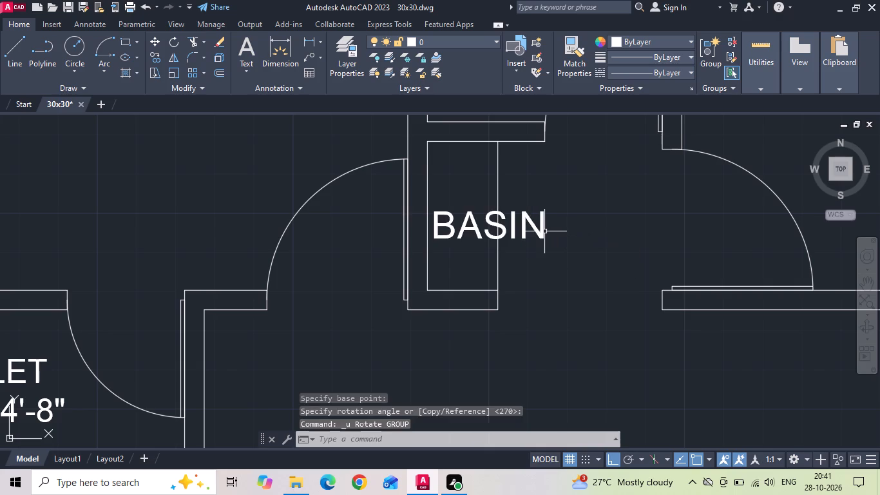
Rotate the ground floor BASIN label 90° so it reads vertically.
left_click(544, 231)
right_click(544, 231)
left_click(560, 273)
scroll(496, 216, "up", 1)
left_click(491, 211)
scroll(483, 180, "up", 2)
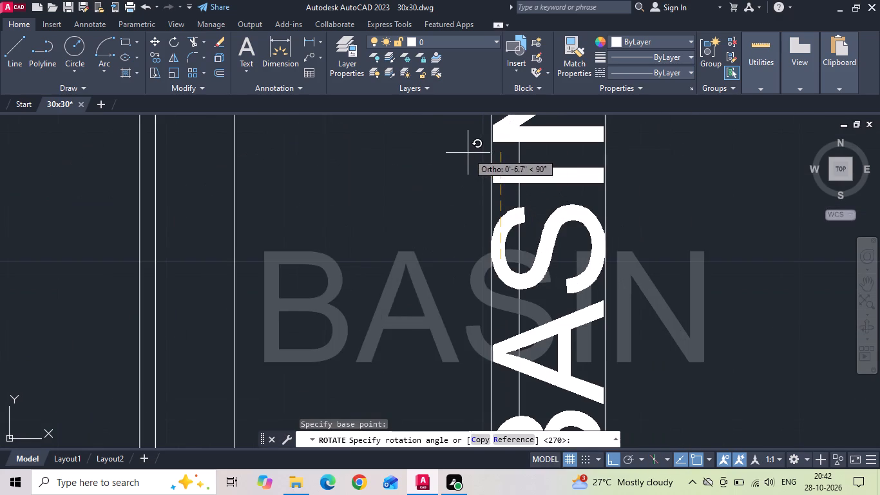
left_click(467, 151)
Move the vertical BASIN label horizontally into the middle of the basin rectangle.
scroll(464, 157, "down", 2)
left_click(501, 188)
right_click(501, 188)
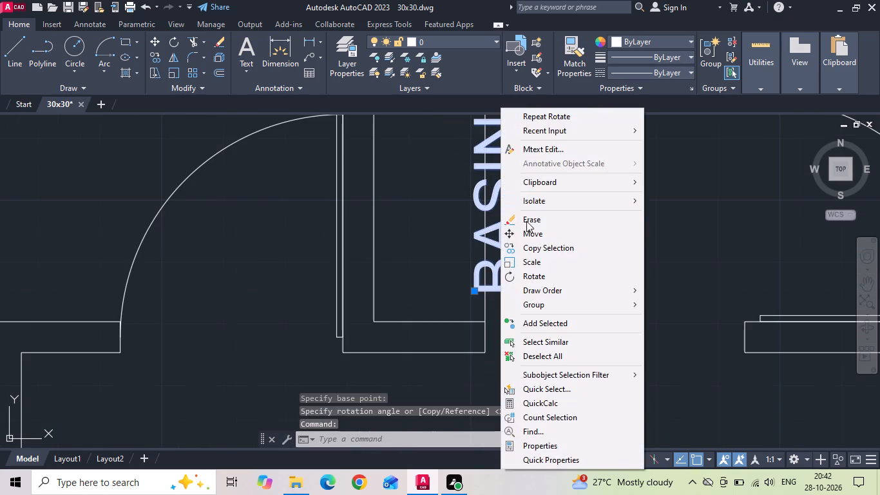
left_click(526, 232)
left_click(640, 231)
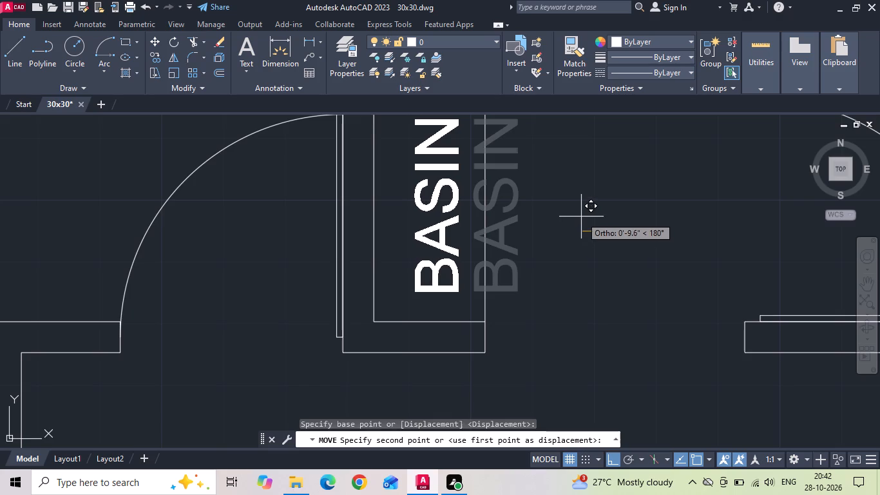
left_click(581, 217)
Replace ROOM-02 with BEDROOM in the ground floor 12'-3"X12'-0" label, keeping the size on its own line.
scroll(576, 217, "down", 5)
scroll(500, 193, "up", 1)
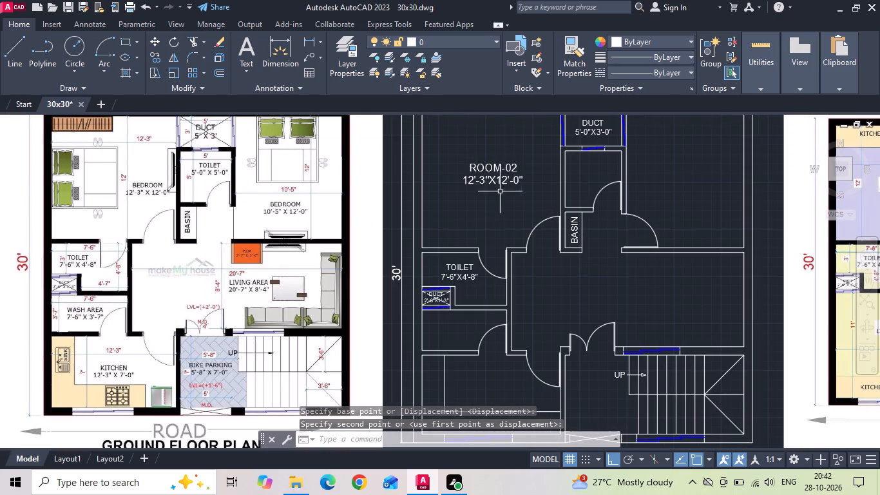
double_click(500, 173)
middle_click_drag(500, 173, 562, 272)
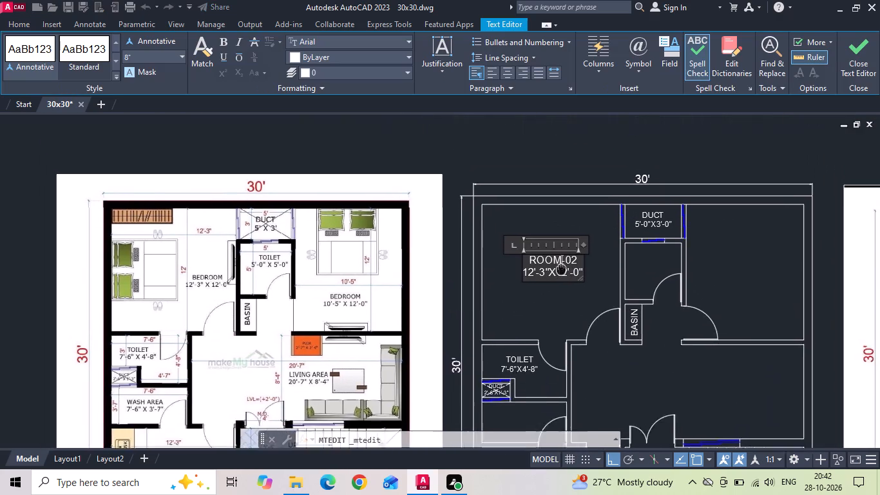
middle_click_drag(562, 272, 568, 287)
scroll(580, 294, "up", 1)
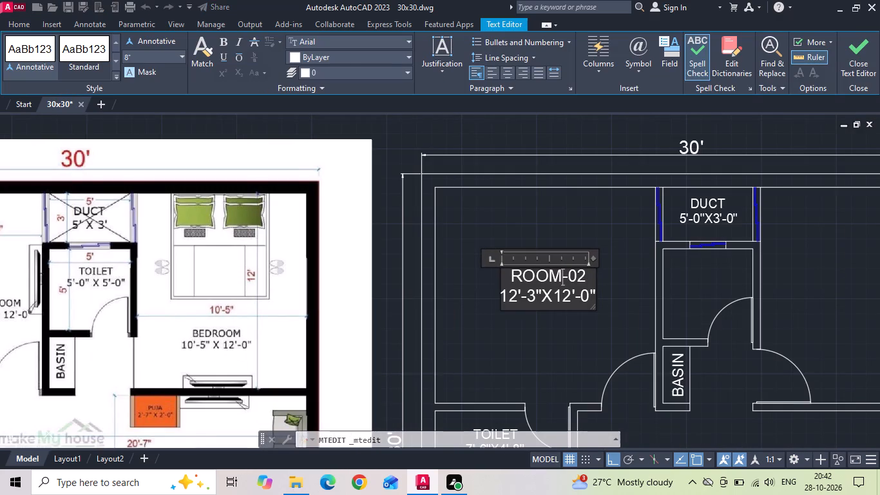
scroll(587, 284, "down", 1)
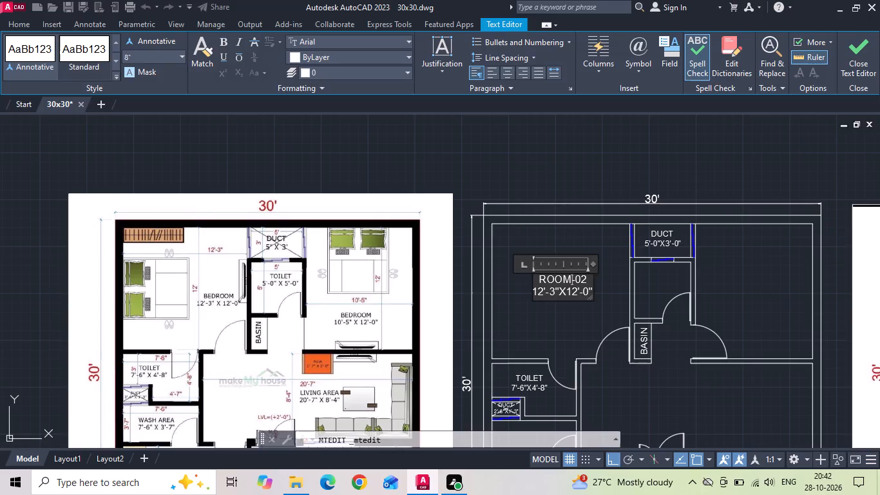
left_click_drag(589, 277, 430, 255)
key("BackSpace")
type("BEDROOM")
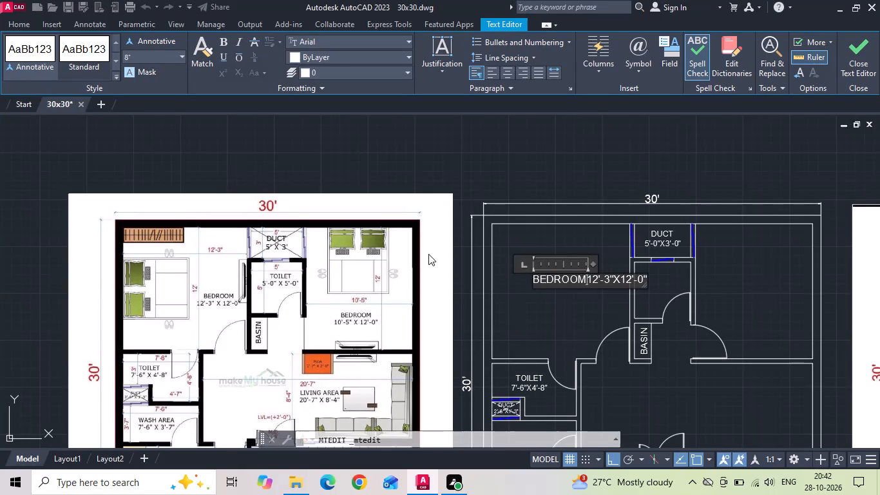
key("Return")
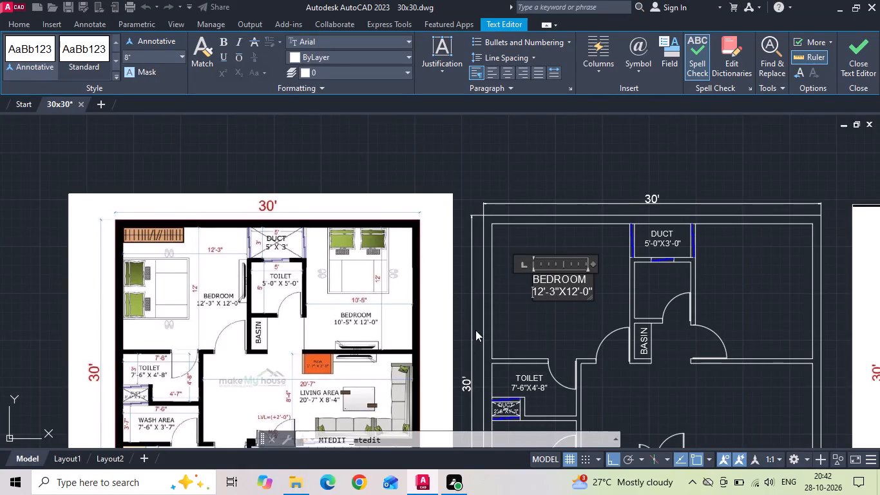
left_click(517, 324)
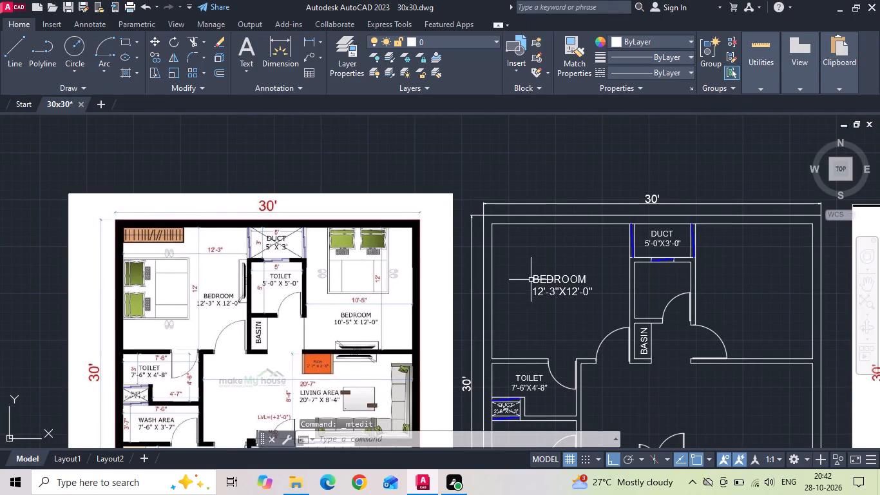
Copy the BEDROOM 12'-3"X12'-0" label horizontally into the unlabelled room on the other side of the duct.
left_click(532, 278)
right_click(532, 278)
left_click(580, 252)
left_click(577, 273)
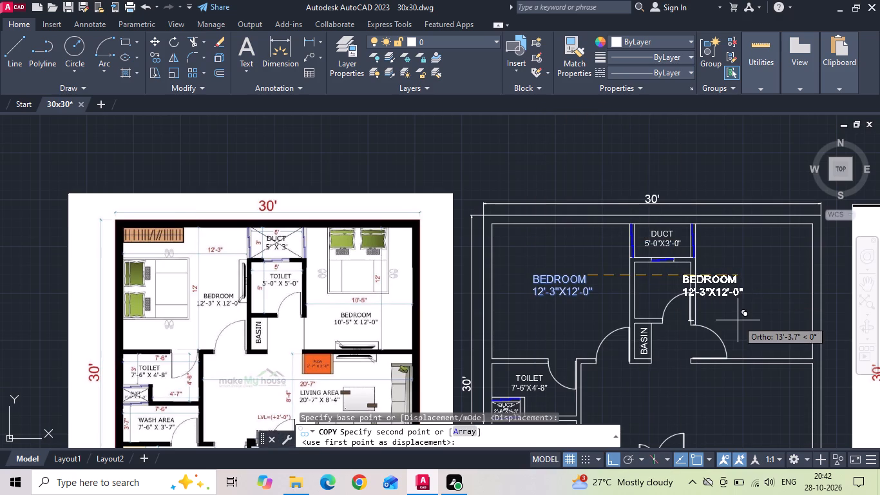
left_click(787, 275)
key("Escape")
Change the size in the copied BEDROOM label to 10'-5"X12'-0".
middle_click_drag(787, 274, 651, 214)
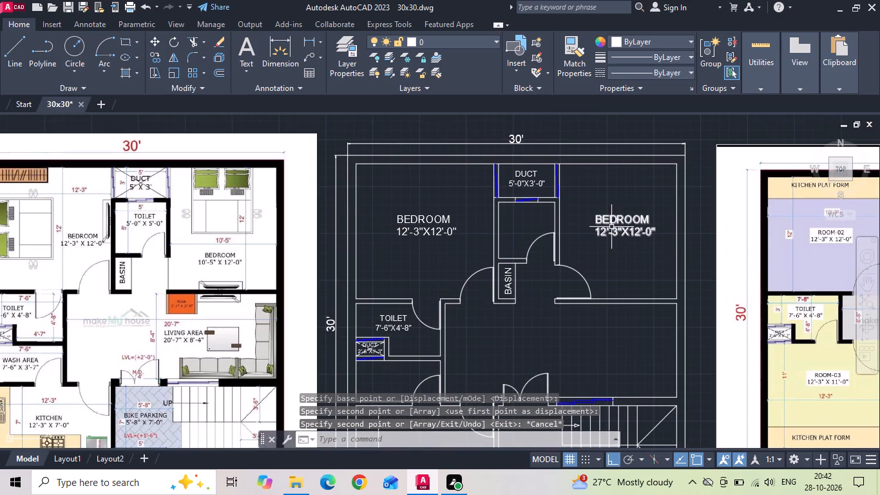
scroll(612, 227, "up", 1)
double_click(618, 238)
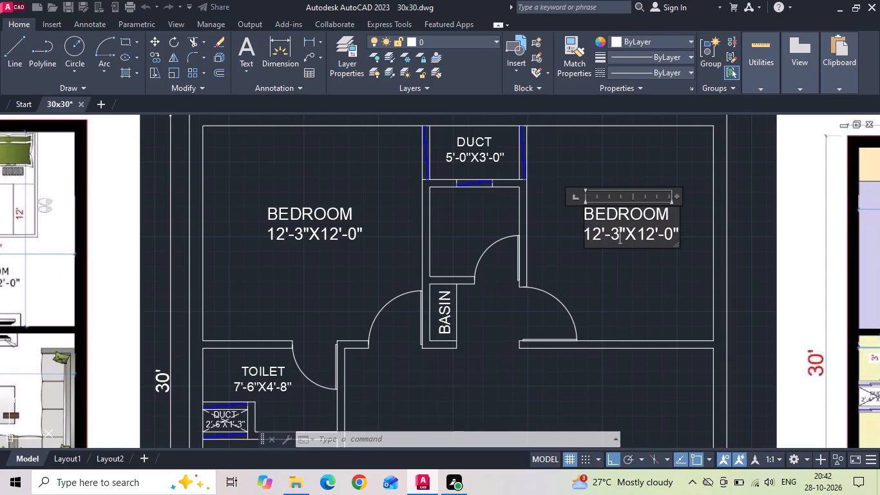
key("BackSpace")
key("5")
left_click(602, 232)
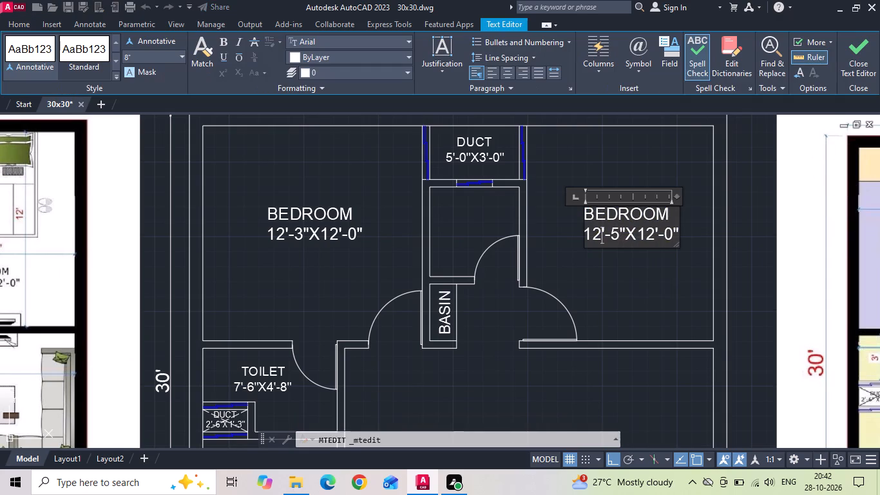
key("BackSpace")
key("0")
left_click(596, 266)
scroll(594, 266, "down", 1)
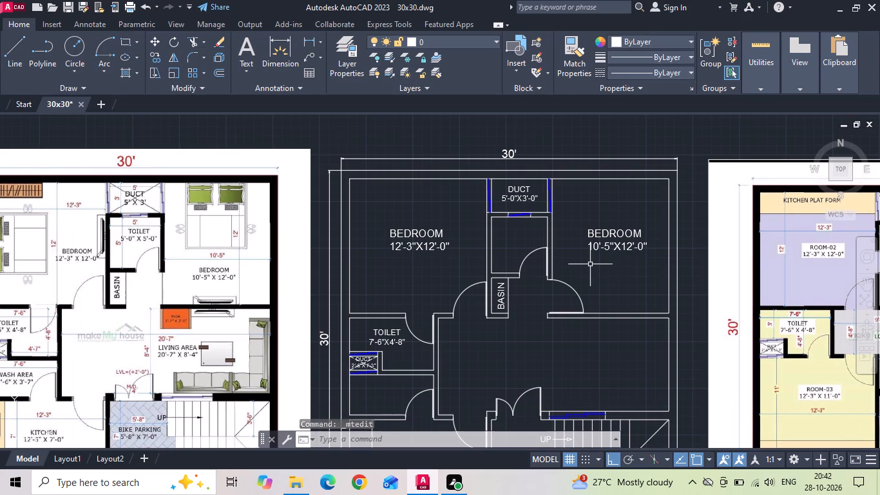
left_click(602, 233)
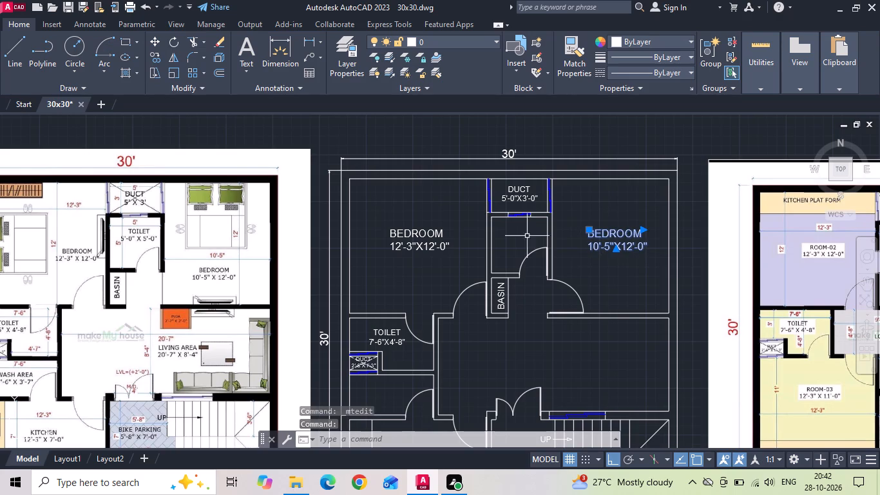
key("Escape")
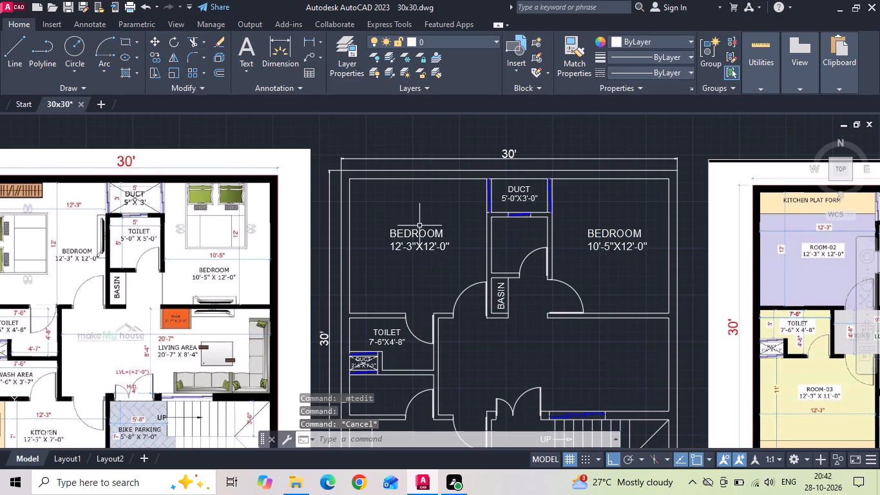
Copy the BEDROOM 12'-3"X12'-0" label down into the wash area below the 7'-6"X4'-8" toilet and duct.
middle_click_drag(421, 225, 602, 185)
left_click(604, 184)
left_click(554, 220)
right_click(553, 219)
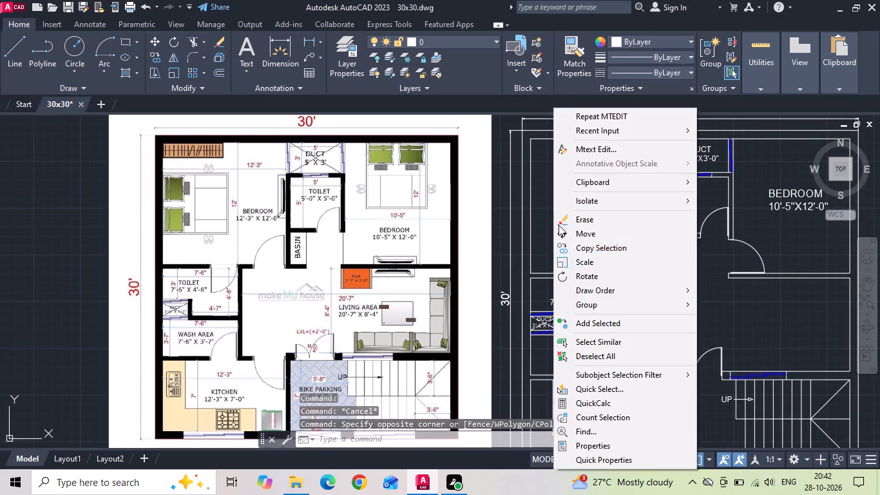
left_click(593, 249)
left_click_drag(588, 179, 586, 219)
scroll(562, 376, "up", 1)
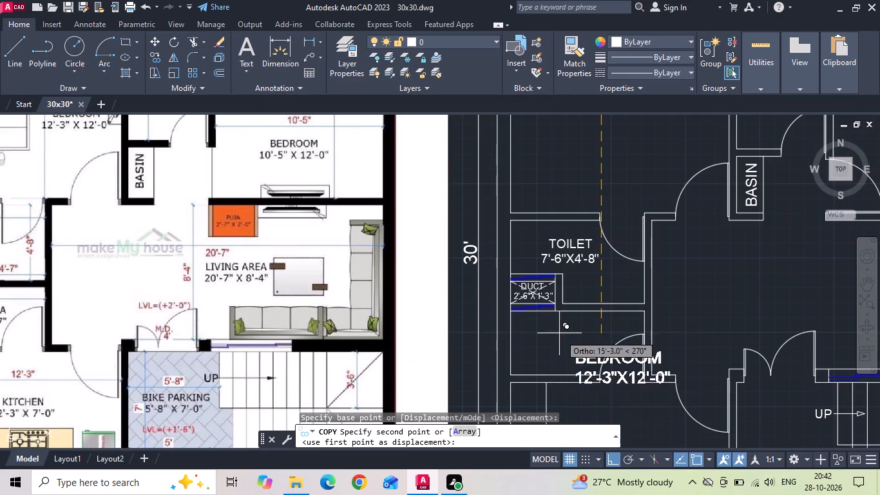
left_click(558, 316)
key("Escape")
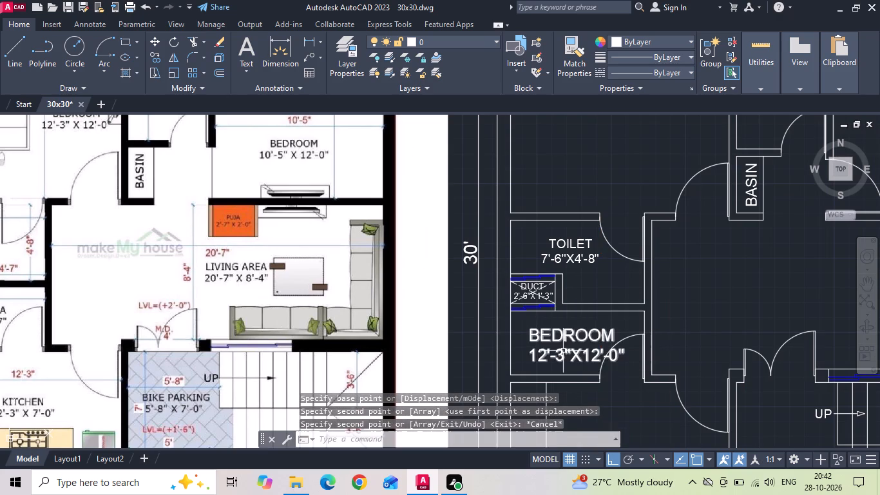
Set the text height of the copied BEDROOM label in the wash area to 6".
double_click(565, 340)
middle_click_drag(566, 338, 736, 251)
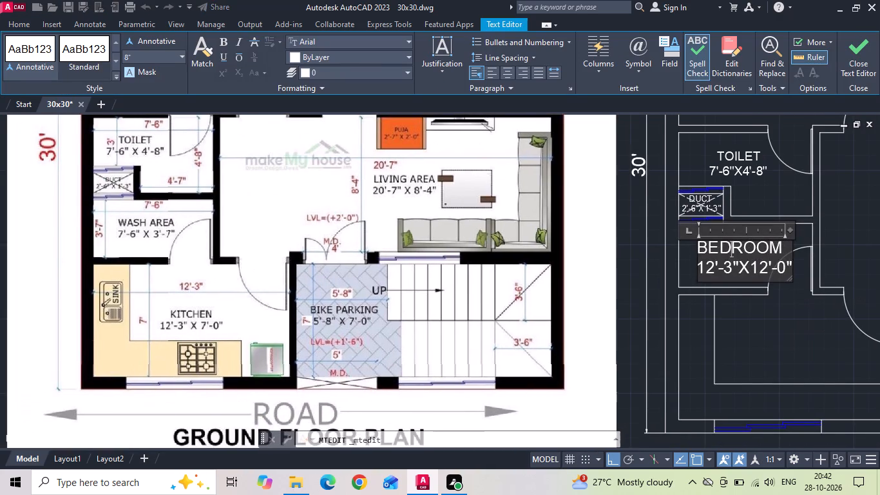
key("ctrl+a")
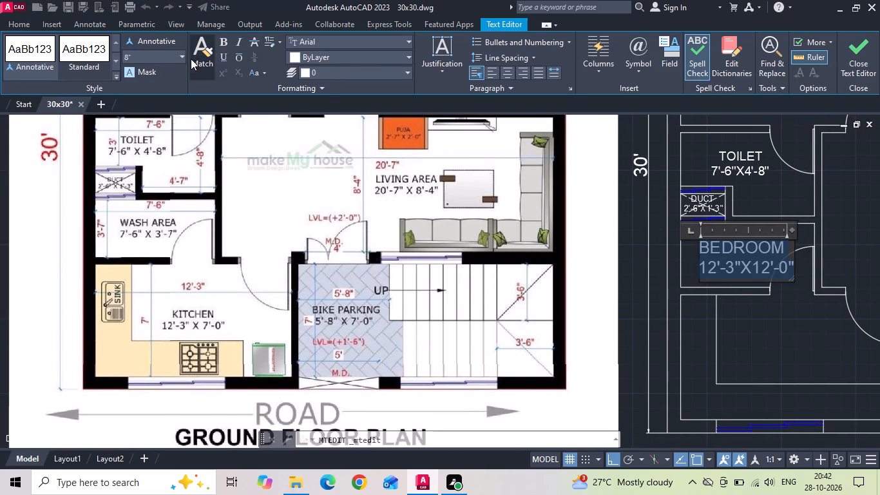
left_click(175, 57)
key("BackSpace")
type("6\"")
key("Return")
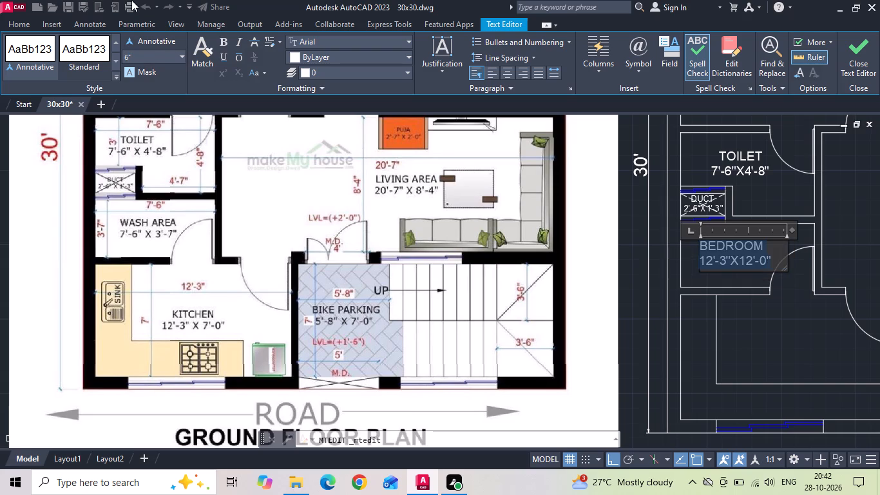
Change the size in the wash area's copied BEDROOM label to 7'-6"X3'-7".
left_click(709, 260)
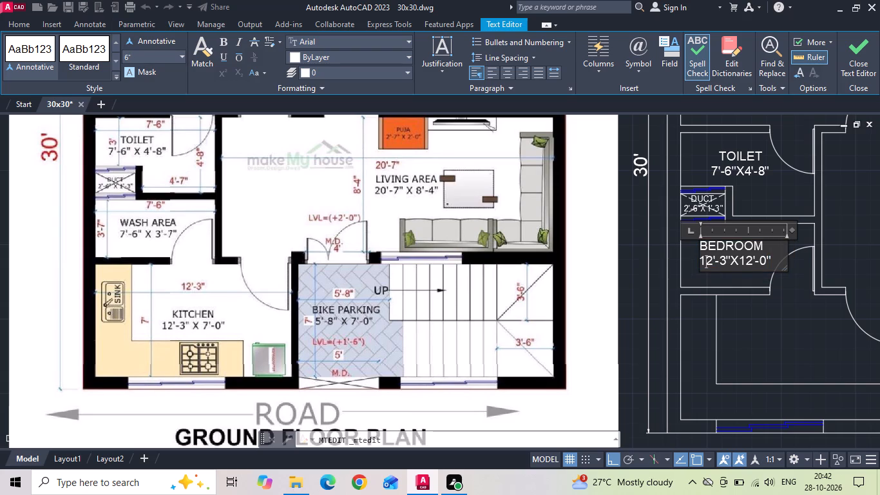
left_click(714, 266)
key("BackSpace")
key("BackSpace")
key("7")
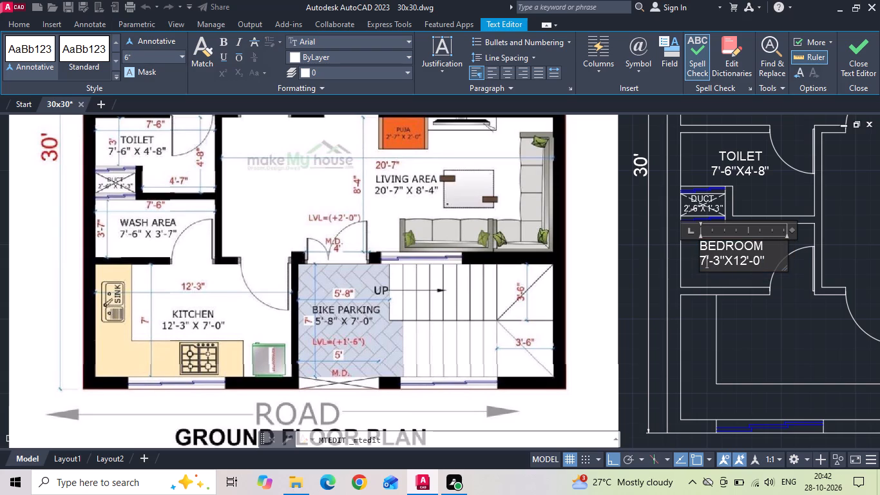
left_click(719, 268)
key("BackSpace")
key("6")
left_click(759, 265)
key("BackSpace")
key("7")
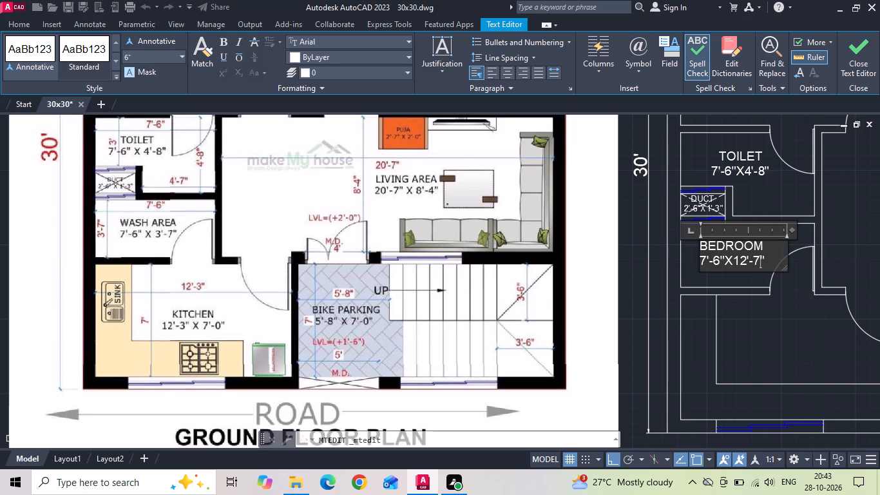
left_click(747, 259)
key("BackSpace")
key("BackSpace")
key("3")
Replace the name BEDROOM with WASH AREA in the 7'-6"X3'-7" label and finish the text edit.
left_click(763, 241)
key("BackSpace")
key("BackSpace")
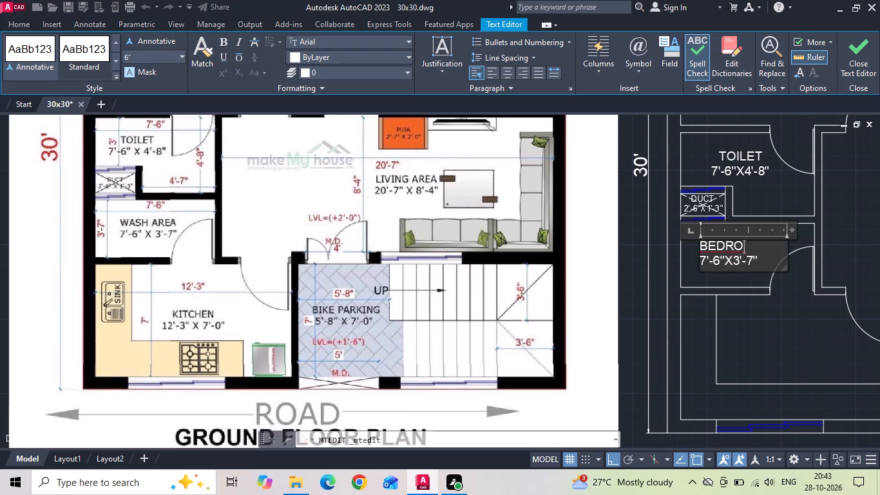
key("BackSpace")
key("BackSpace")
key("BackSpace")
key("BackSpace")
key("BackSpace")
key("a")
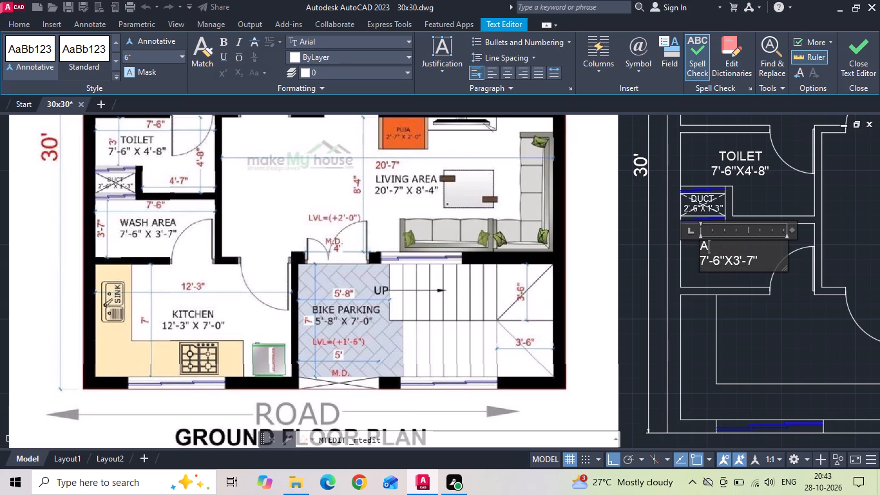
key("BackSpace")
type("WASH")
key("space")
type("ARE")
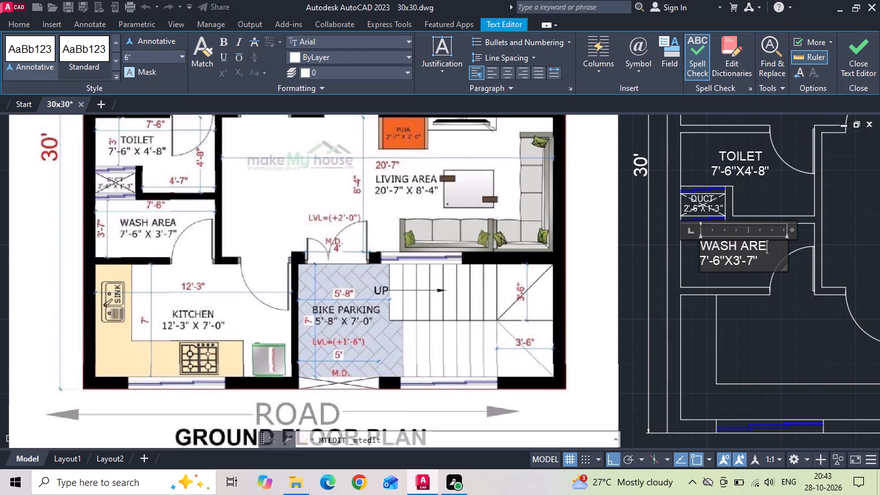
key("a")
key("BackSpace")
key("a")
left_click(819, 360)
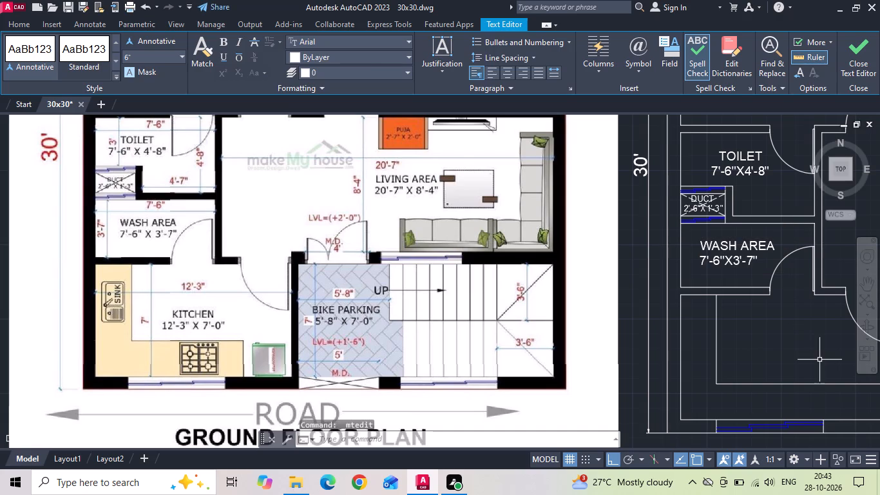
Copy the BEDROOM 12'-3"X12'-0" label straight down into the kitchen below the wash area.
scroll(635, 299, "down", 2)
middle_click_drag(721, 264, 597, 255)
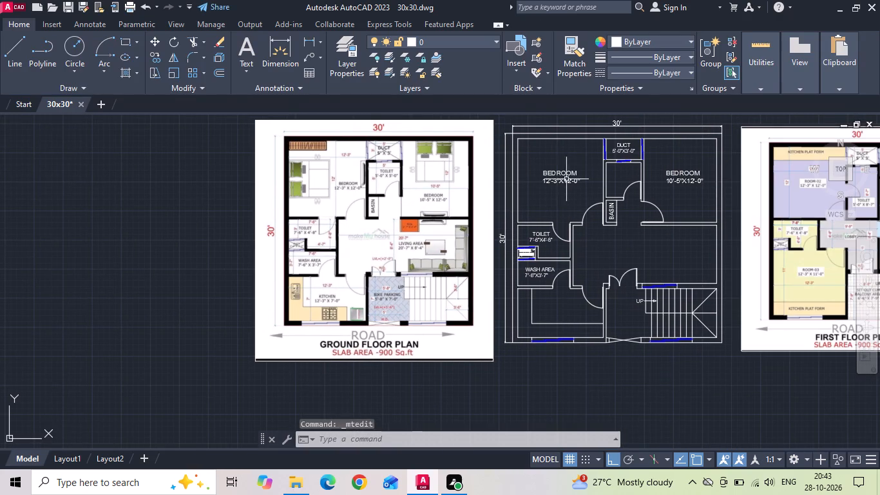
left_click(564, 175)
right_click(564, 174)
left_click(591, 246)
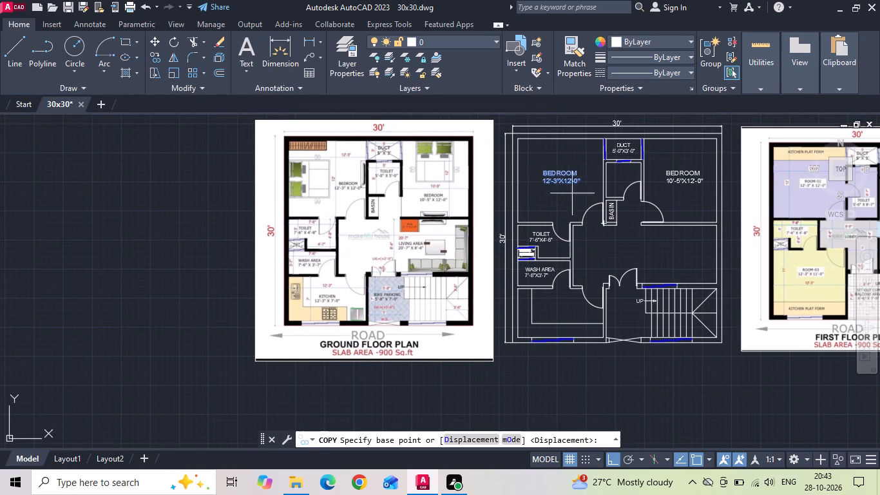
left_click(561, 173)
scroll(560, 297, "up", 2)
left_click(559, 306)
key("Escape")
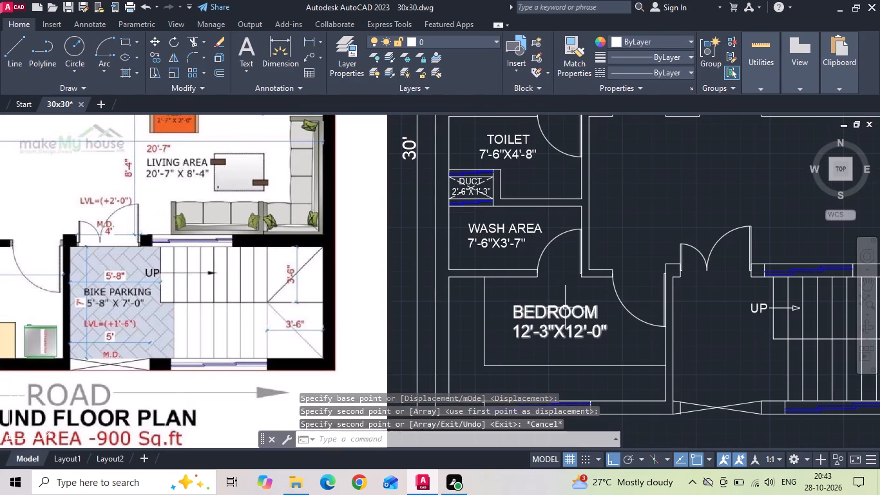
Change the copied label in the kitchen to read KITCHEN 12'-3"X7'-0".
triple_click(566, 307)
middle_click_drag(566, 307, 740, 298)
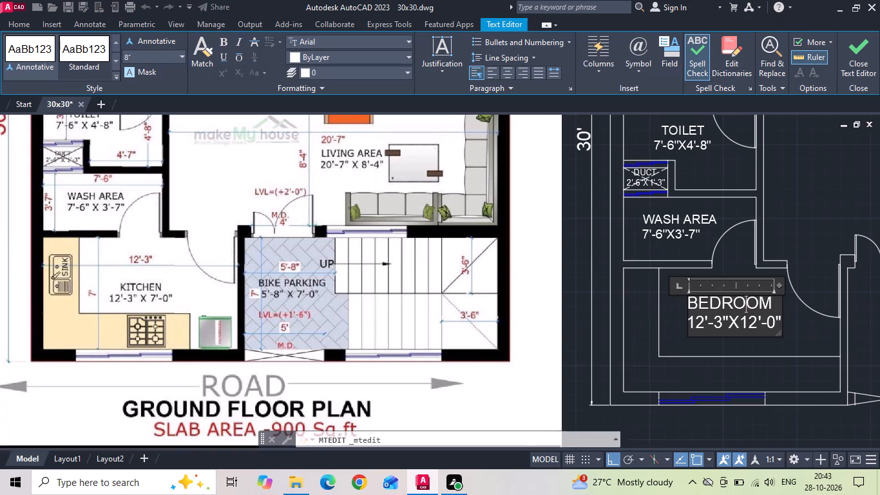
left_click(756, 327)
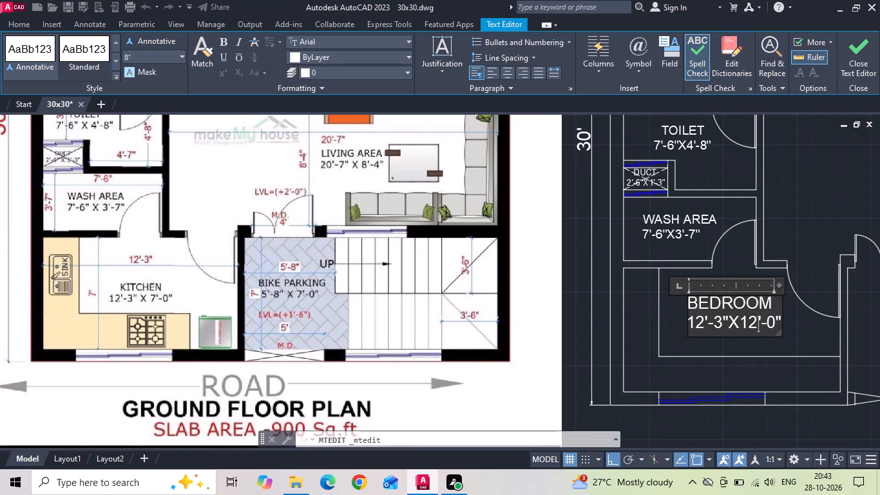
key("BackSpace")
key("BackSpace")
key("7")
left_click_drag(769, 303, 676, 284)
key("BackSpace")
type("KITCHEN")
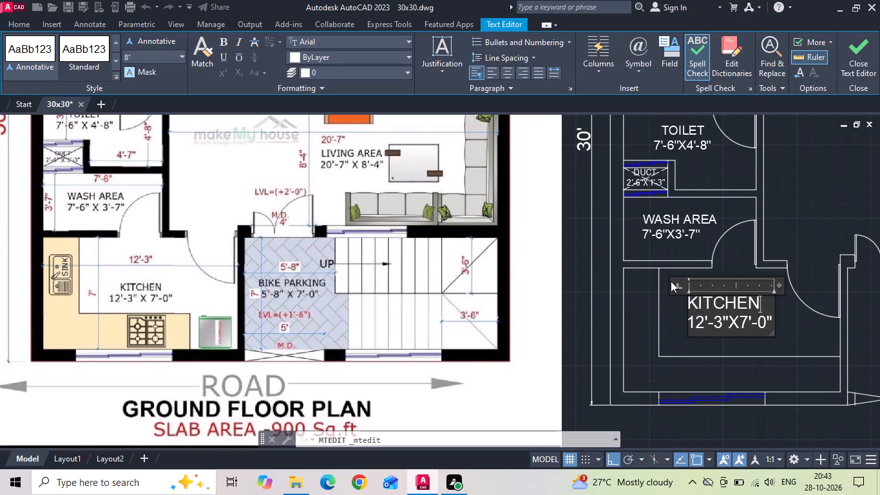
scroll(625, 169, "down", 1)
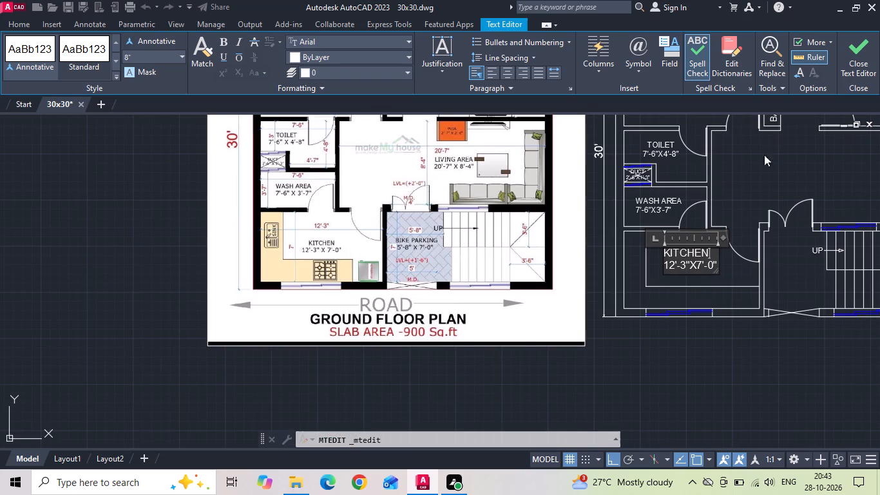
left_click(746, 181)
Copy the BEDROOM 12'-3"X12'-0" label horizontally into the toilet between the two bedrooms, below the 5'-0"X3'-0" duct.
middle_click_drag(741, 186, 527, 283)
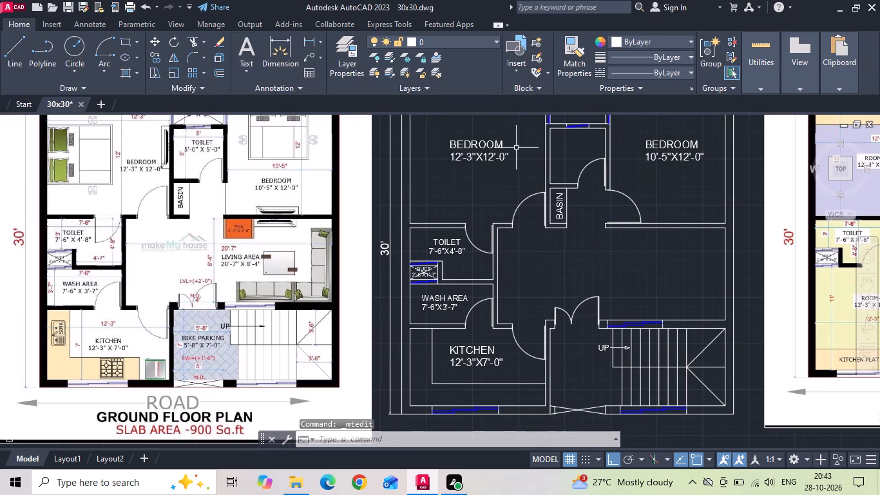
left_click(495, 155)
right_click(495, 155)
left_click(532, 247)
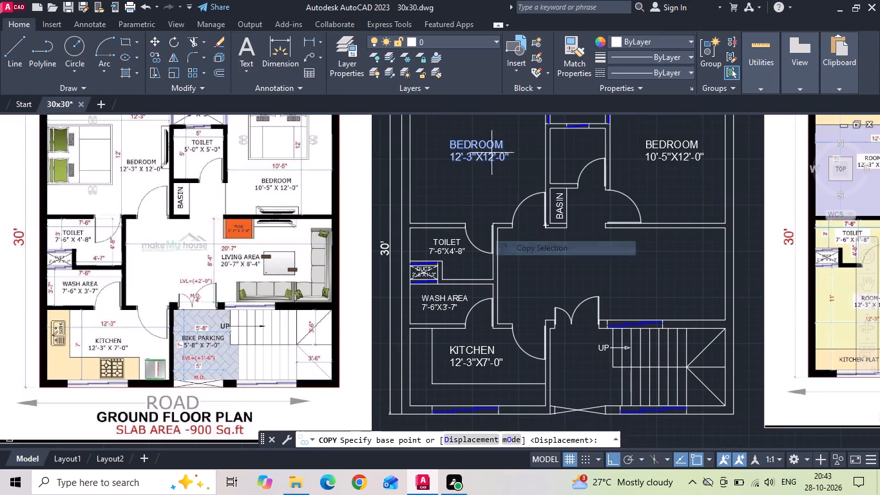
left_click_drag(487, 145, 509, 144)
left_click(612, 133)
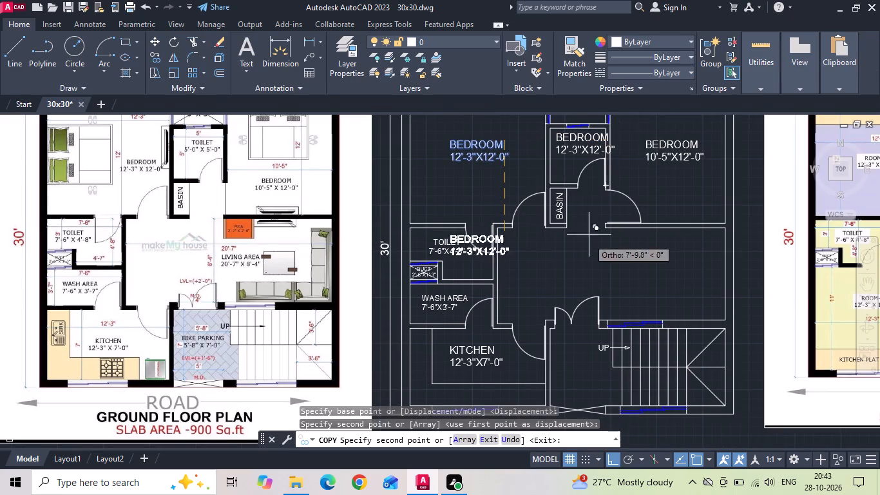
key("Escape")
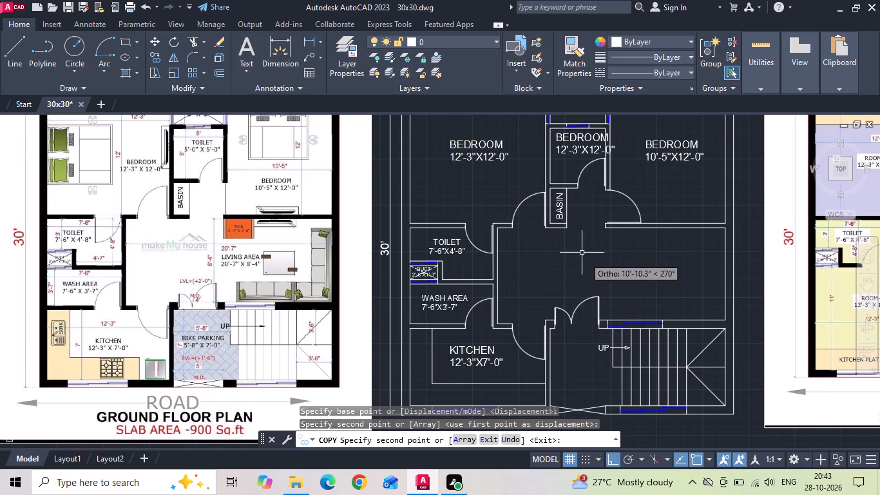
With Ortho off, copy the BEDROOM 12'-3"X12'-0" label into the living area and into the bike parking beside the stairs.
left_click(506, 144)
left_click(492, 153)
right_click(492, 153)
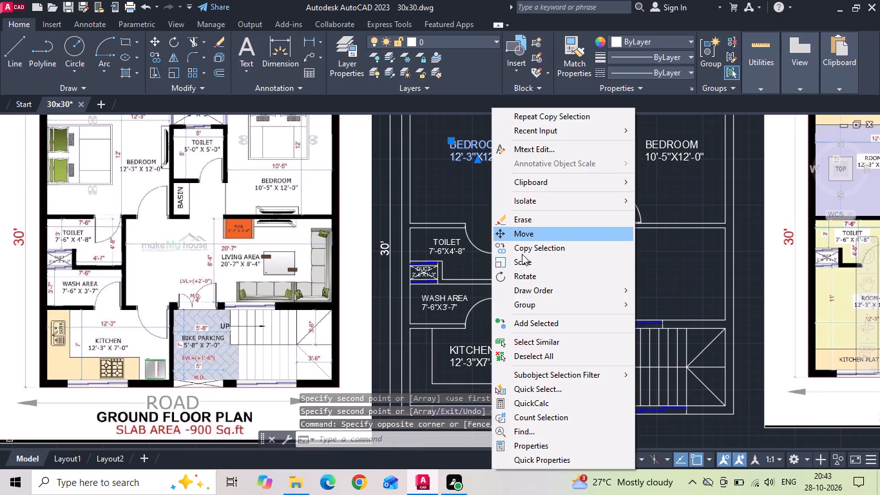
left_click(522, 254)
left_click_drag(486, 165, 492, 184)
key("F8")
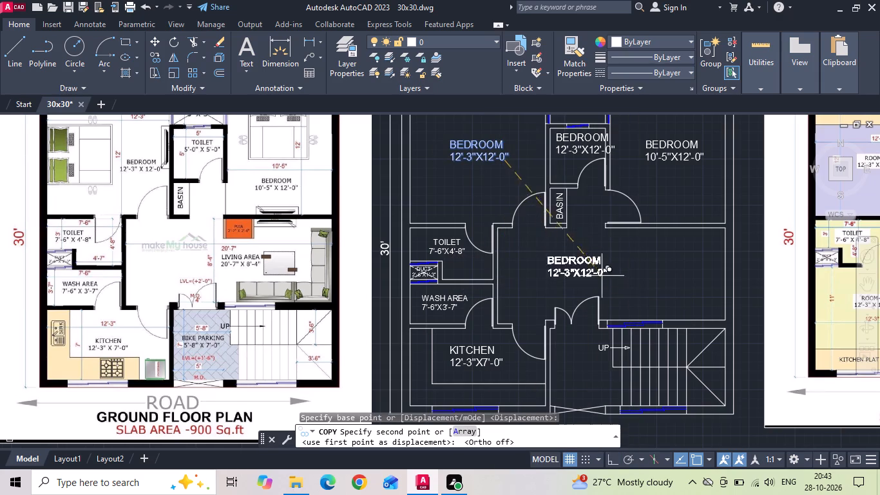
left_click(657, 278)
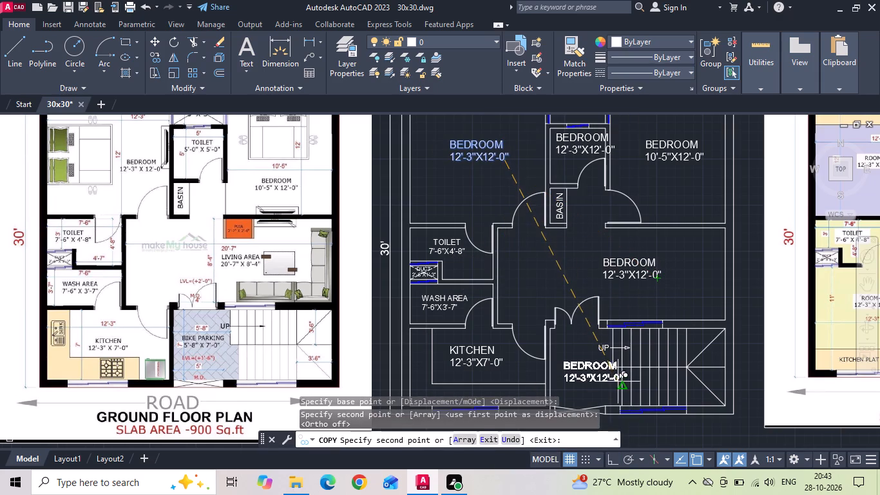
left_click(616, 382)
key("Escape")
Set the text height of the copied BEDROOM label in the toilet between the bedrooms to 6".
double_click(591, 144)
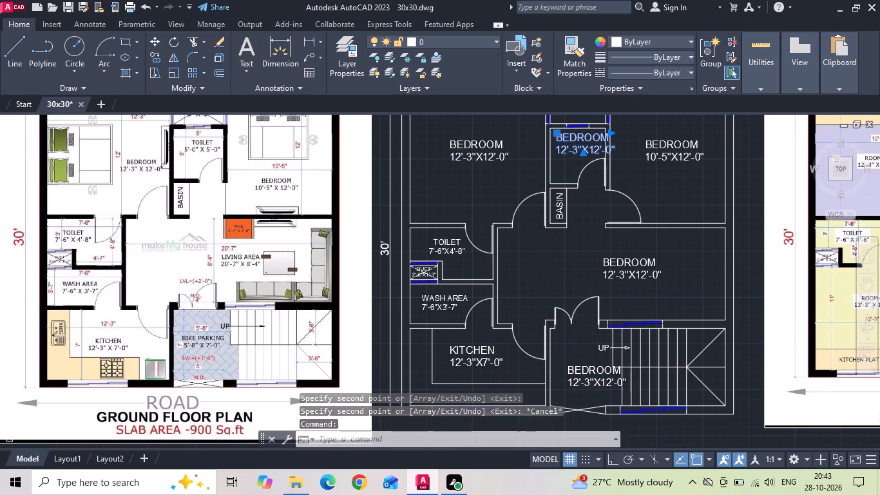
middle_click_drag(591, 144, 583, 248)
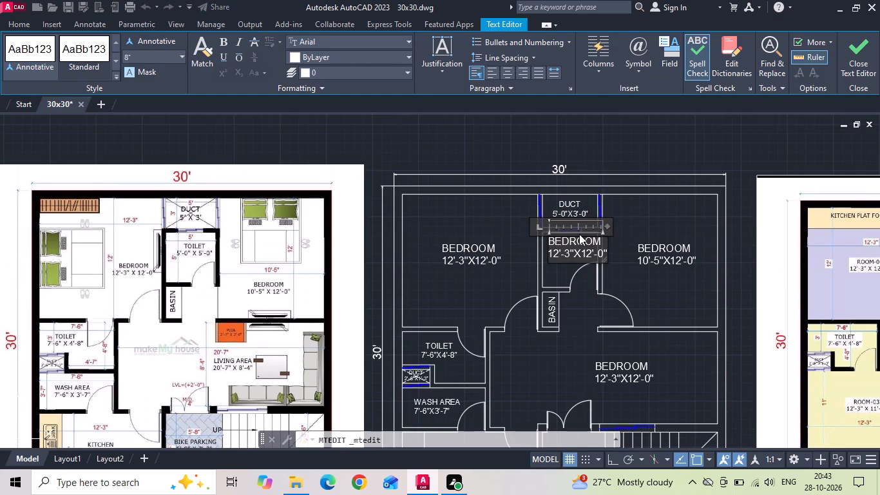
key("ctrl+a")
left_click(145, 57)
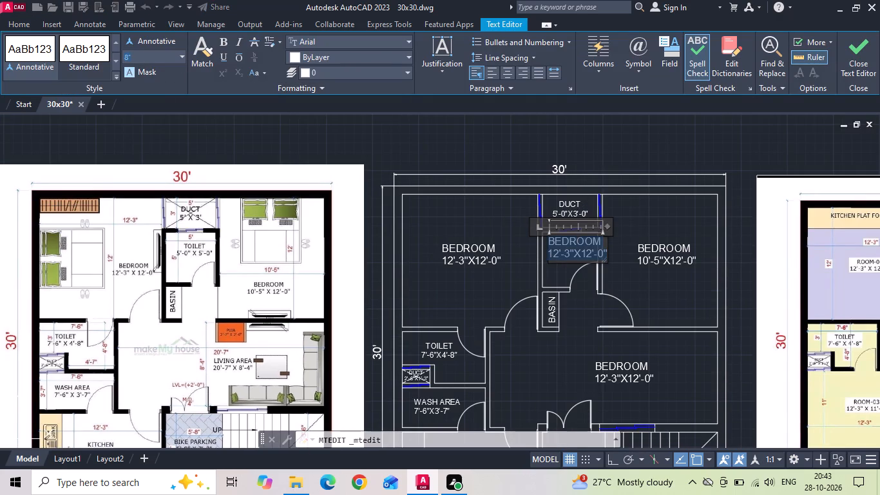
key("6")
key("shift+quotedbl")
key("Return")
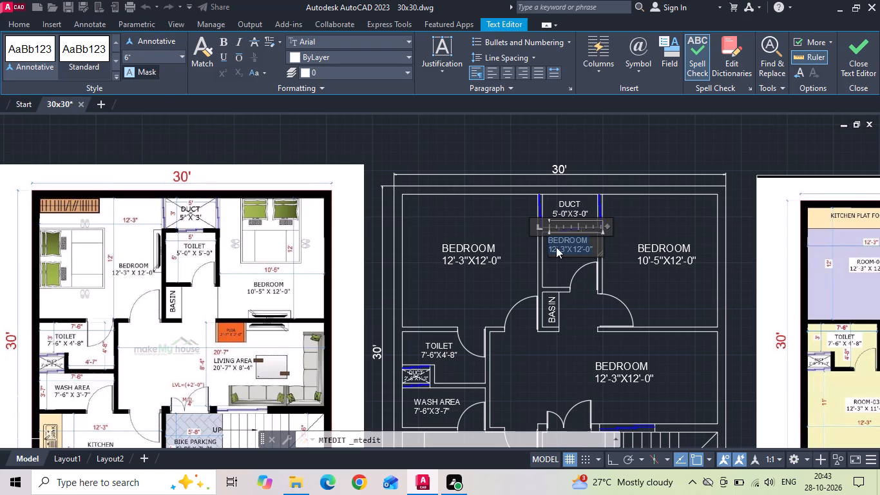
Replace the copied label in the toilet between the two bedrooms with TOILET over 5'-0"X5'0", indenting the first line by one space.
scroll(556, 246, "up", 2)
scroll(651, 242, "down", 1)
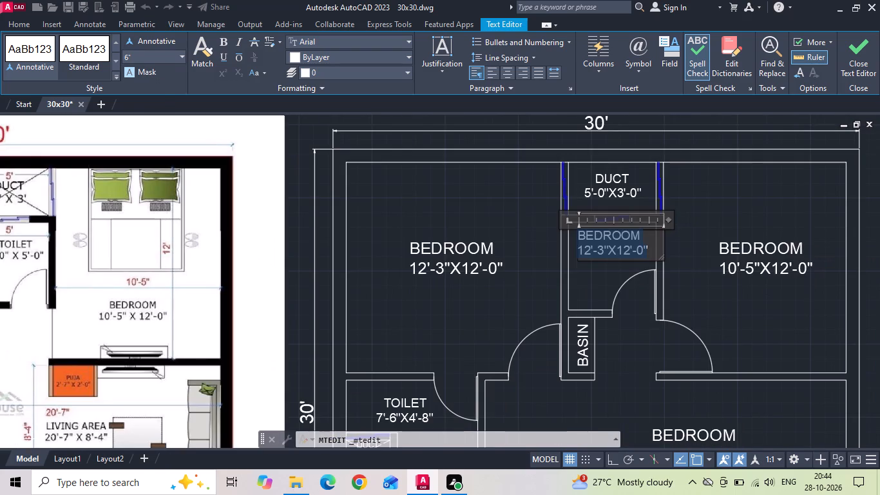
key("BackSpace")
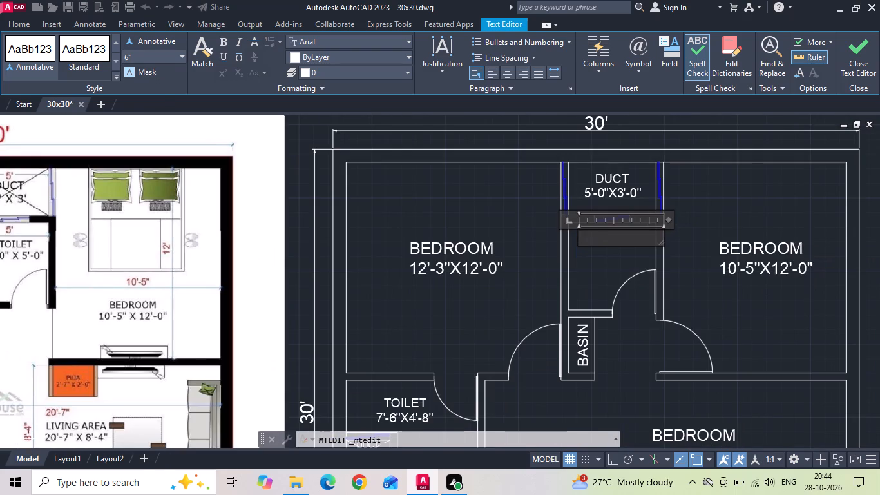
type("TOIOET")
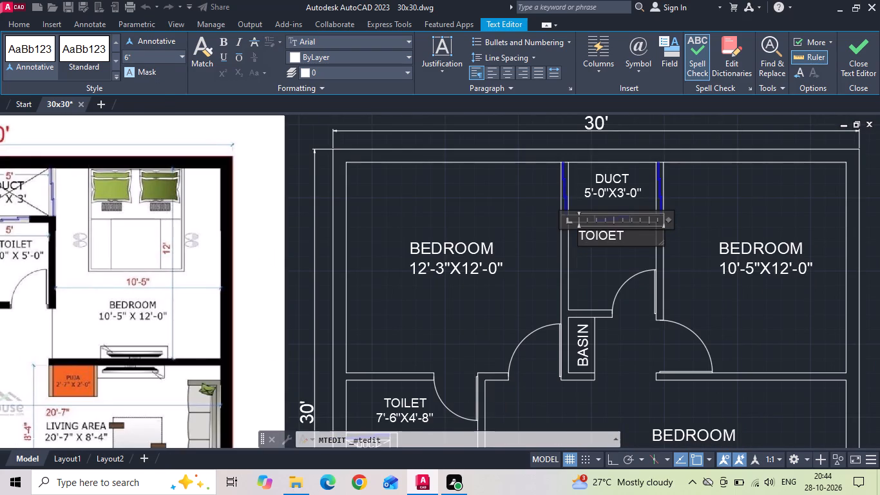
key("BackSpace")
key("BackSpace")
key("BackSpace")
type("LET")
key("Return")
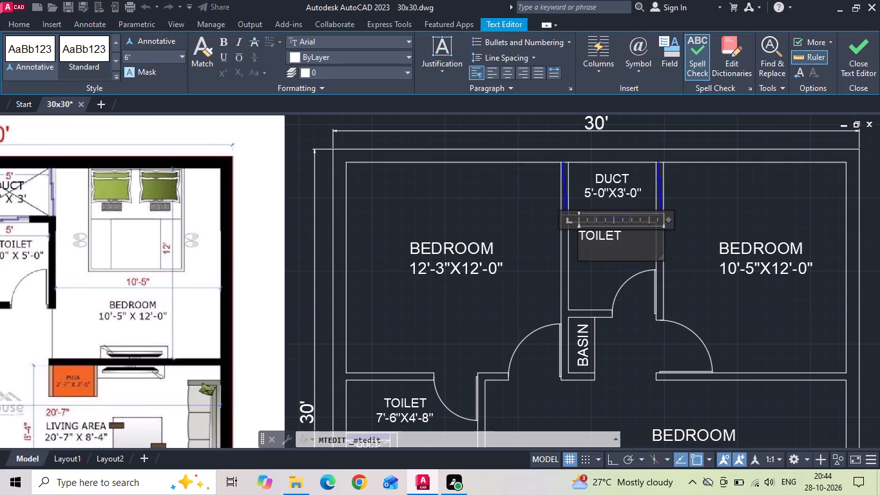
scroll(651, 241, "down", 1)
type("5'")
type("-0")
key("shift+quotedbl")
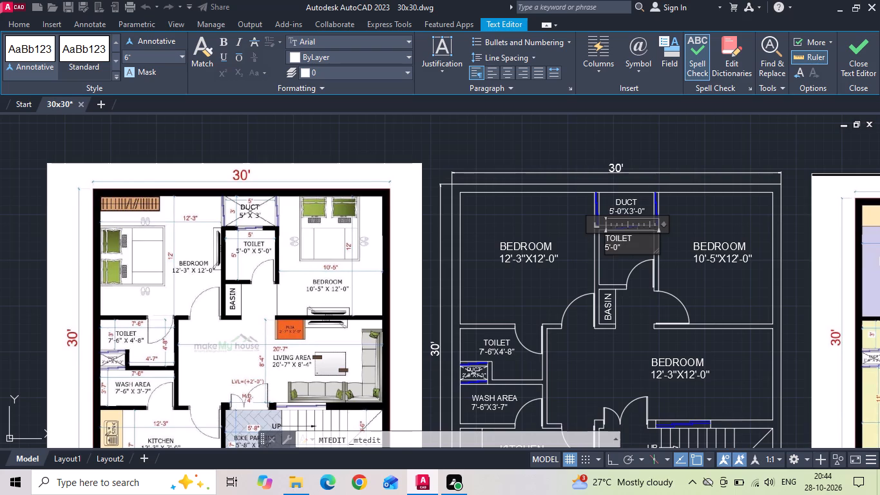
key("x")
type("5'0")
key("shift+quotedbl")
scroll(689, 260, "up", 2)
scroll(517, 216, "up", 1)
left_click(481, 208)
key("space")
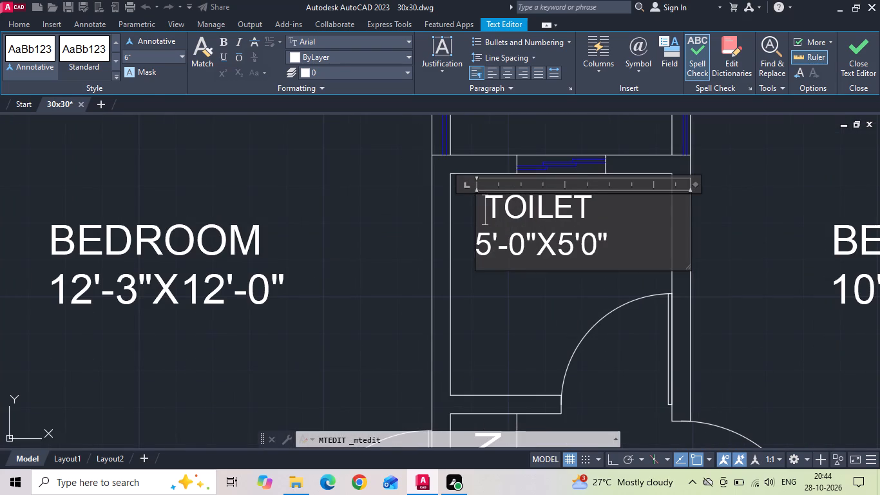
left_click(536, 293)
Move the TOILET 5'-0"X5'0" label slightly toward the middle of the toilet, clear of the door swing.
left_click(543, 249)
right_click(543, 248)
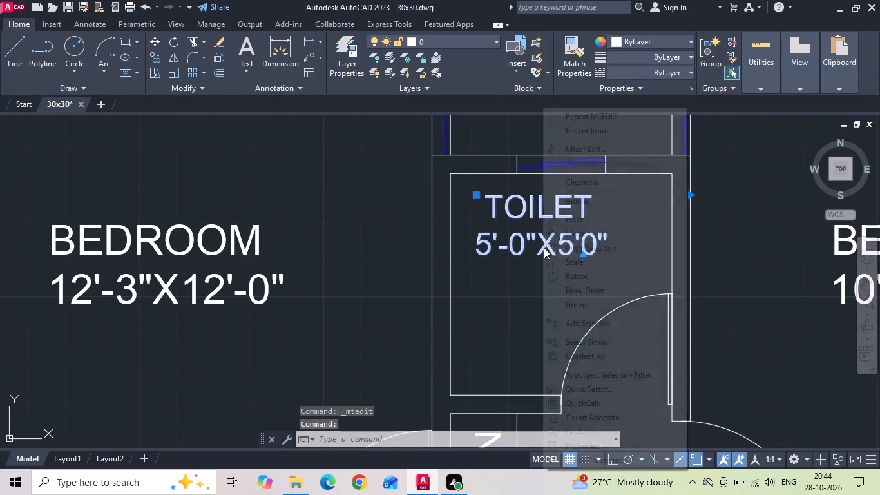
left_click(562, 237)
left_click(770, 275)
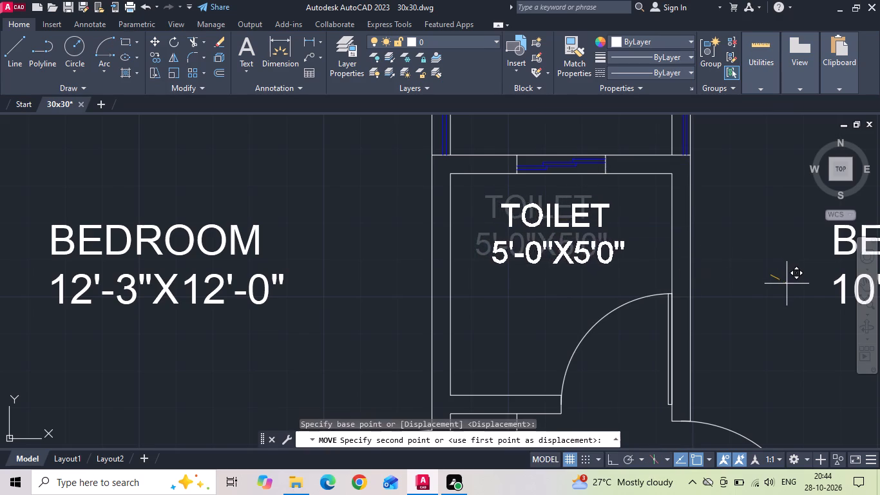
left_click(793, 294)
Change the size line of the copied BEDROOM label in the living area to 20'-7"X8'-4".
scroll(599, 215, "down", 3)
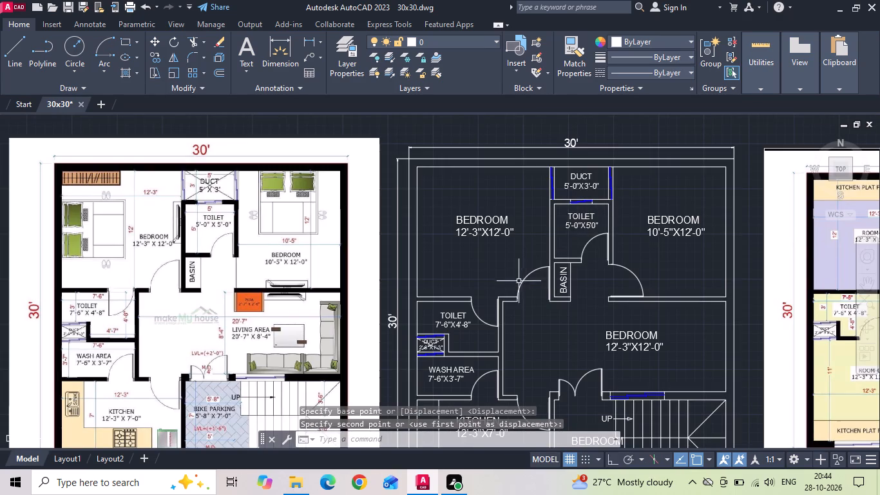
double_click(637, 340)
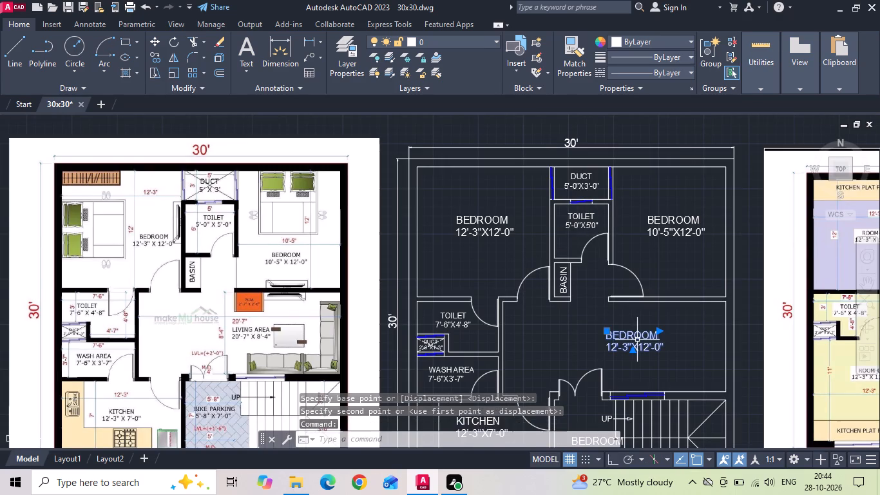
scroll(637, 340, "up", 1)
middle_click_drag(637, 338, 601, 273)
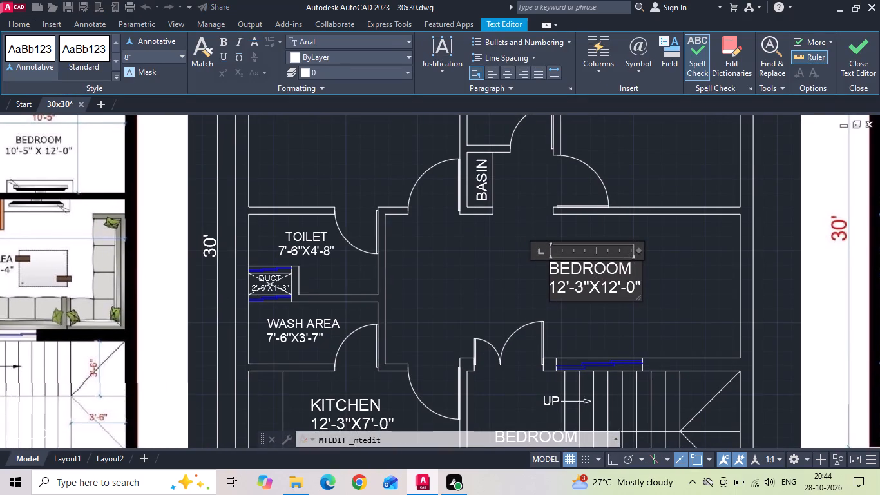
left_click(617, 288)
key("BackSpace")
key("BackSpace")
key("8")
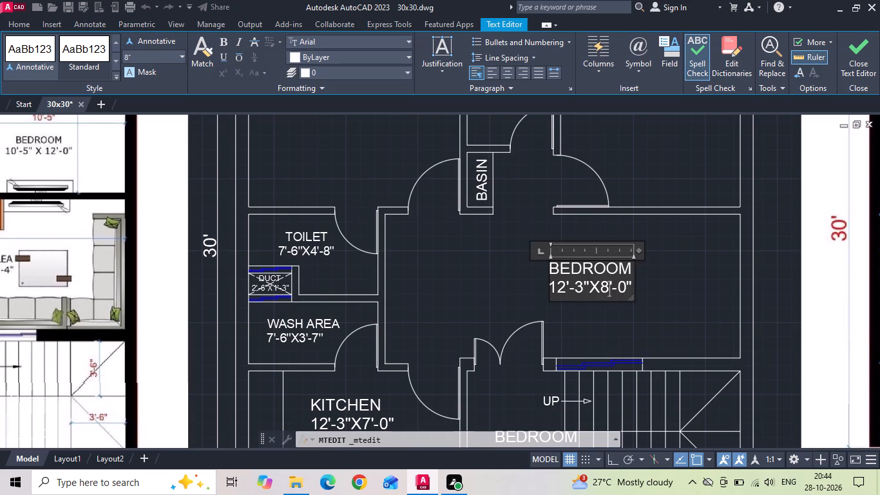
left_click(625, 292)
key("BackSpace")
key("4")
scroll(625, 292, "down", 1)
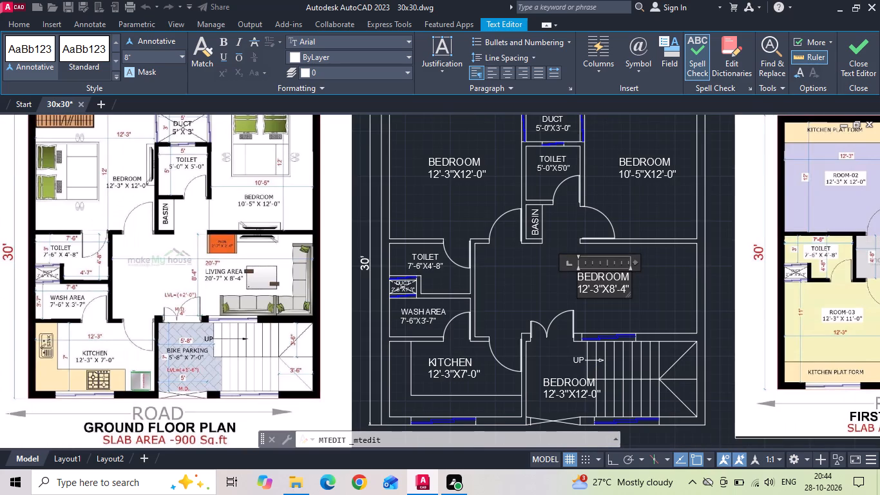
scroll(622, 295, "up", 3)
left_click(519, 265)
key("BackSpace")
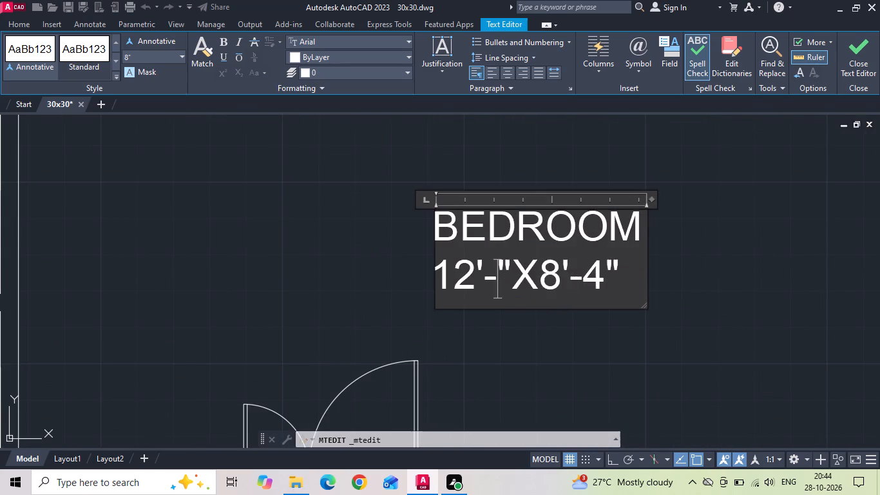
key("7")
left_click(477, 280)
key("BackSpace")
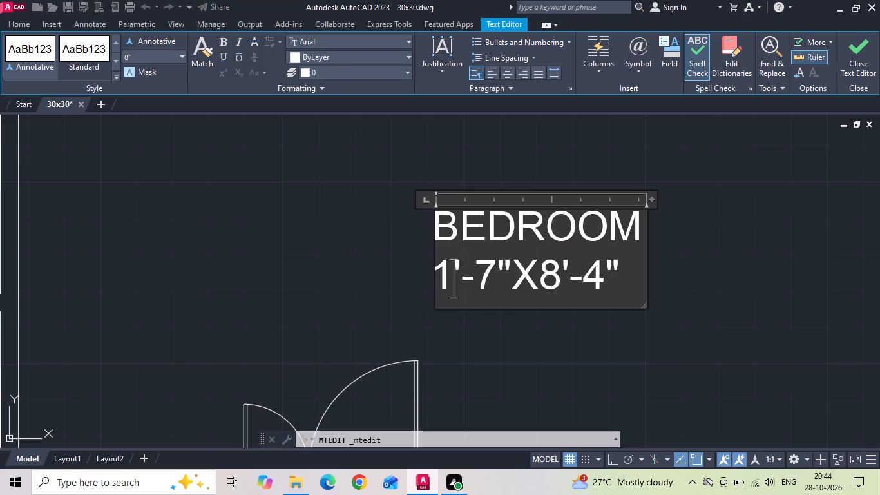
key("BackSpace")
type("20")
Replace the word BEDROOM in the 20'-7"X8'-4" label with LIVING AREA.
scroll(641, 255, "down", 3)
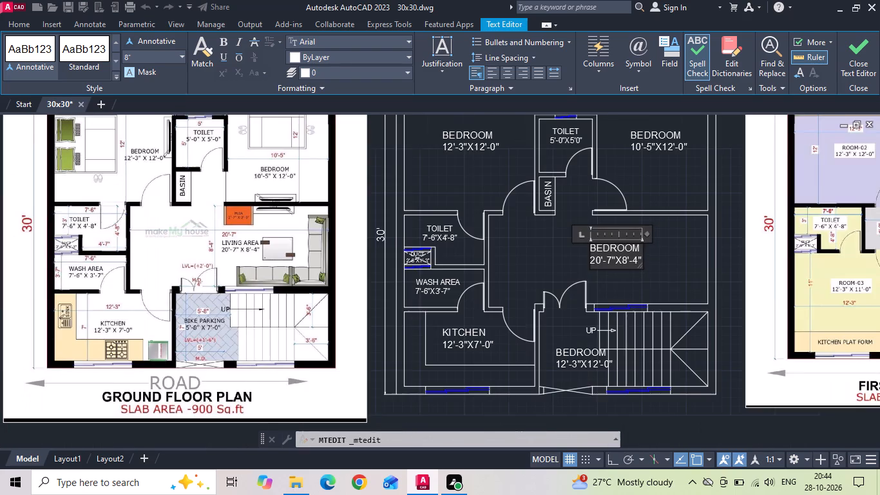
scroll(641, 255, "up", 3)
left_click_drag(629, 227, 486, 226)
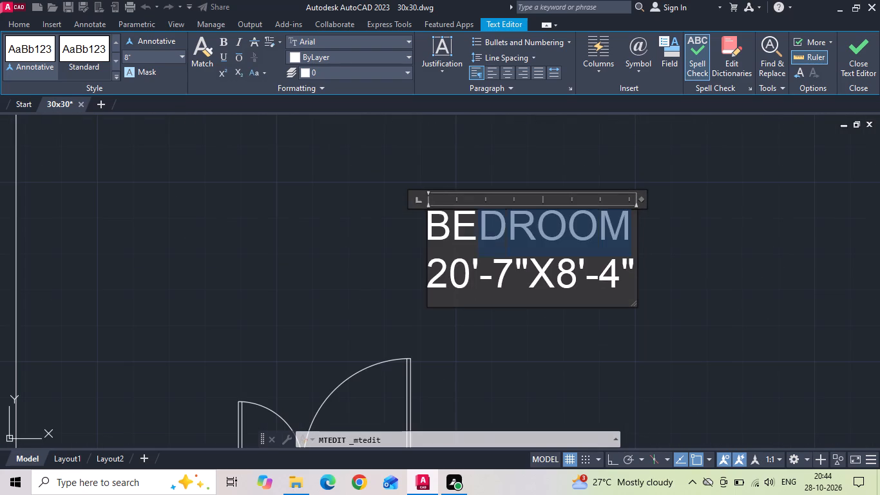
left_click_drag(486, 226, 486, 226)
key("BackSpace")
key("BackSpace")
key("BackSpace")
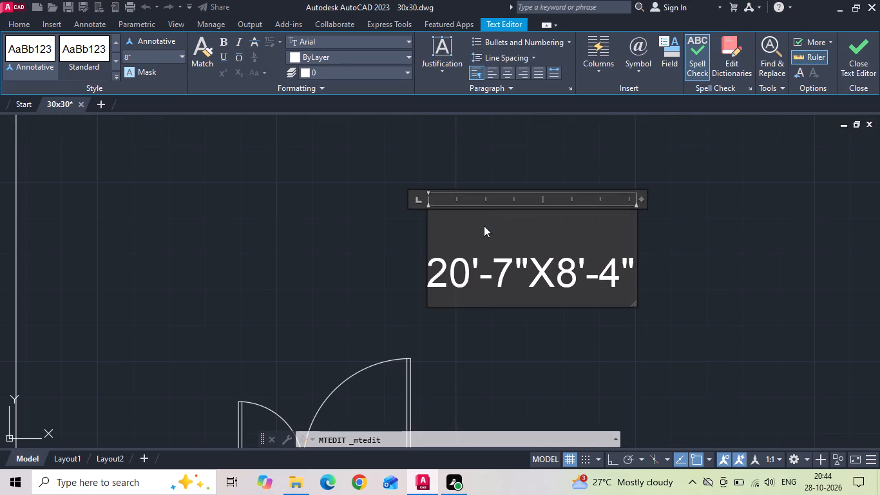
type("LIVING ARREA")
key("BackSpace")
key("BackSpace")
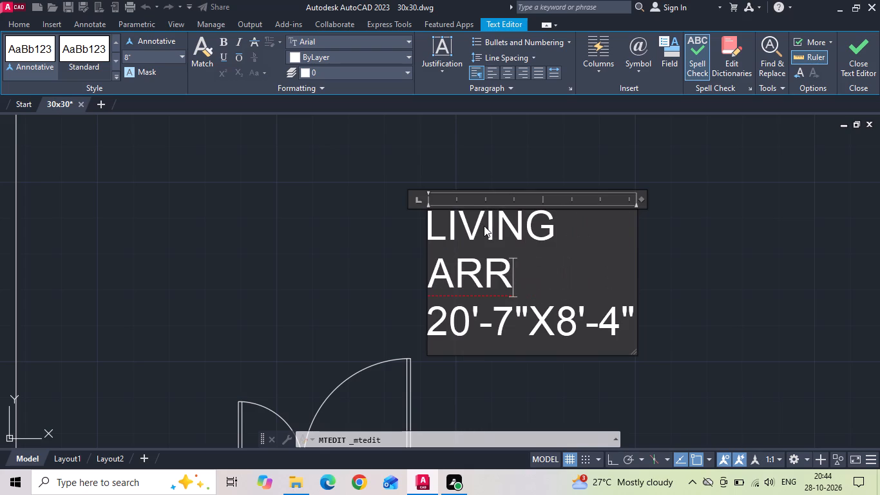
key("BackSpace")
key("e")
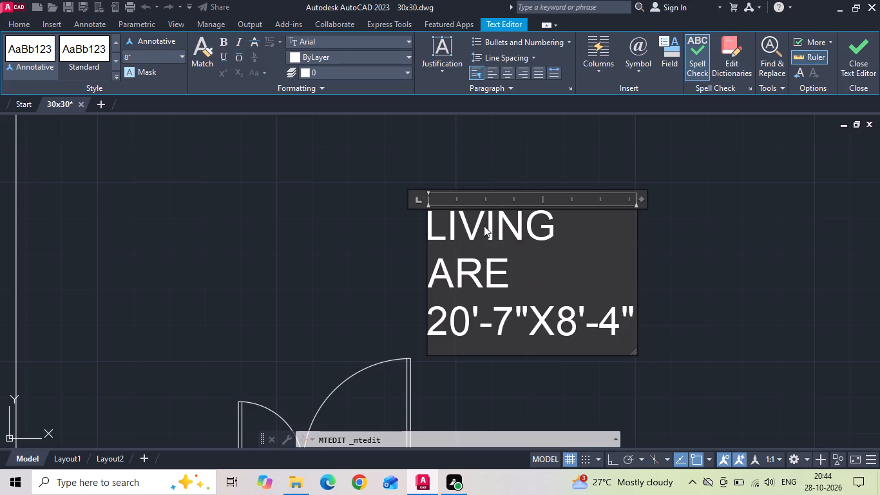
key("a")
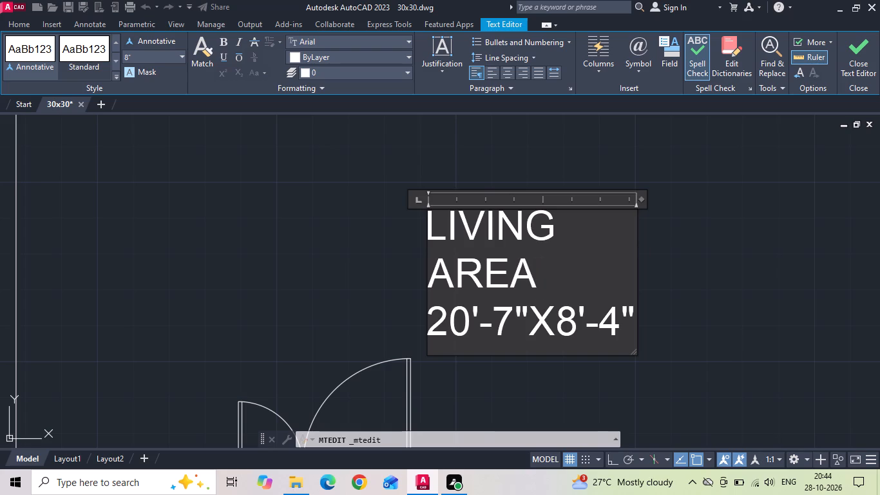
Widen the living area text box so LIVING AREA fits on one line, and indent the size line by two spaces.
left_click_drag(636, 232, 751, 213)
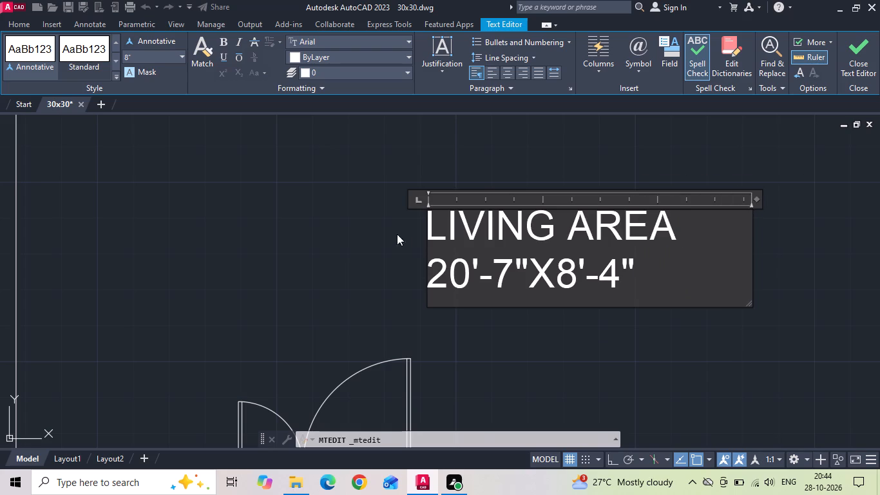
left_click(433, 257)
key("space")
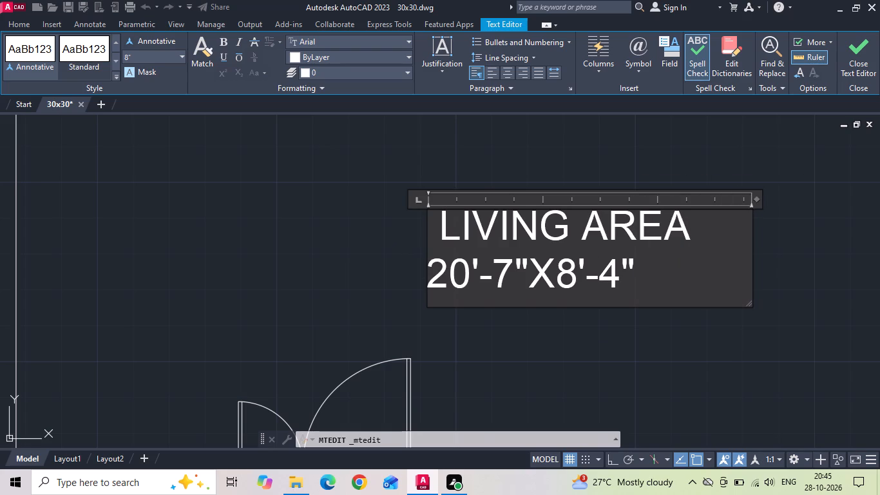
key("ctrl+z")
left_click(434, 268)
key("space")
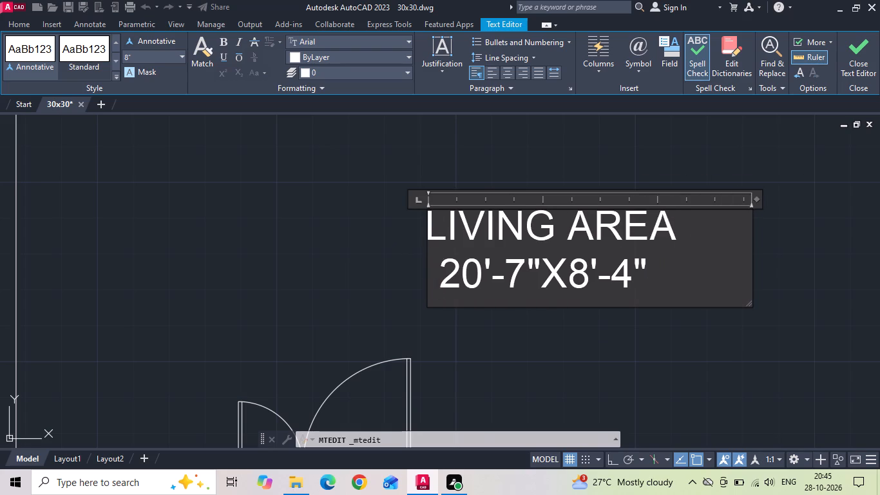
key("space")
left_click(439, 327)
Set the text height of the copied BEDROOM label in the bike parking beside the stairs to 6".
scroll(577, 235, "down", 5)
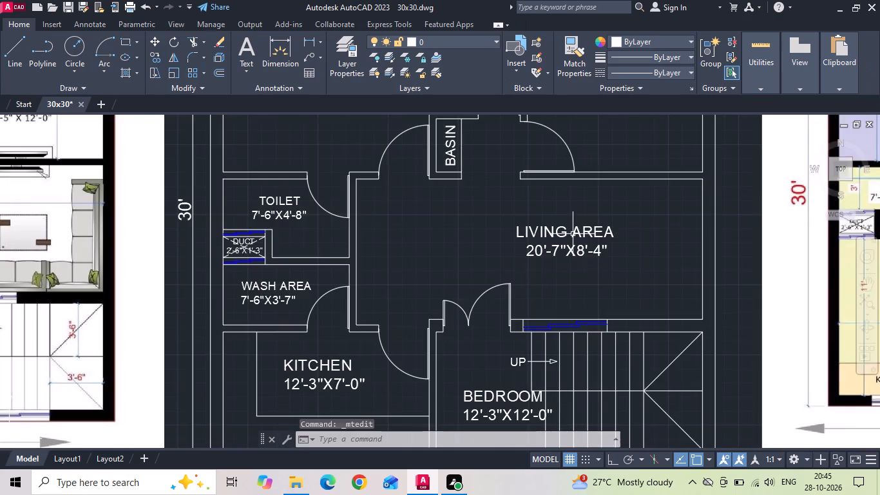
scroll(573, 234, "down", 1)
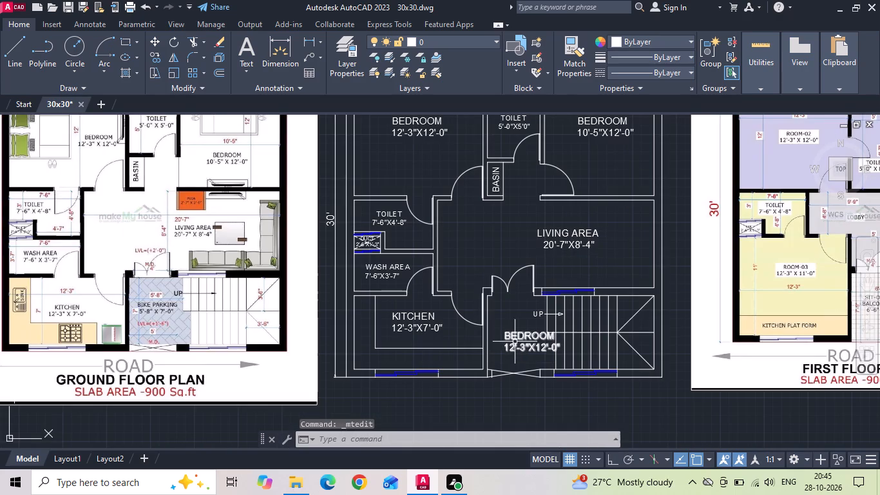
double_click(515, 338)
key("ctrl+a")
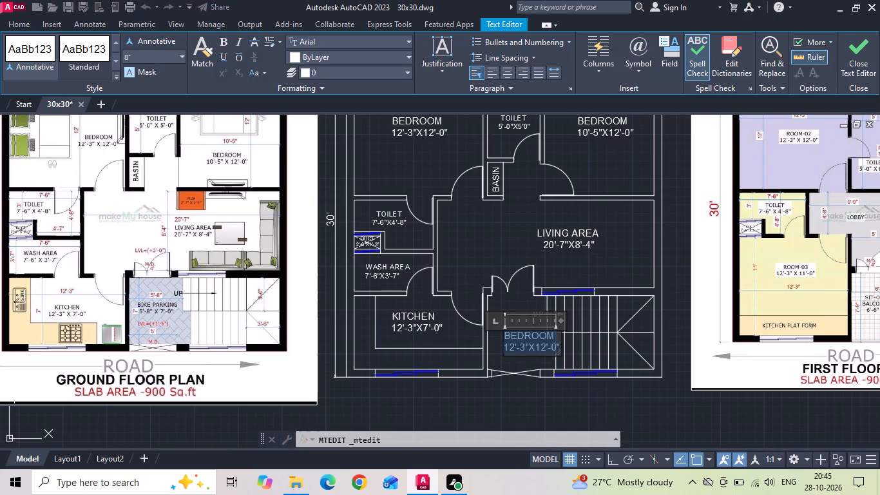
left_click(166, 52)
key("BackSpace")
type("6\"")
key("Return")
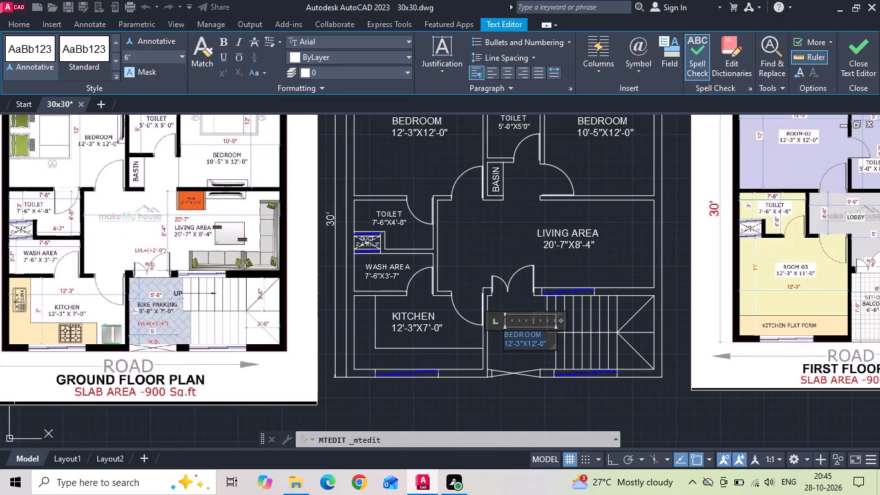
Change the size line of the copied BEDROOM label in the bike parking to 5'-8"X7'-0".
left_click(514, 338)
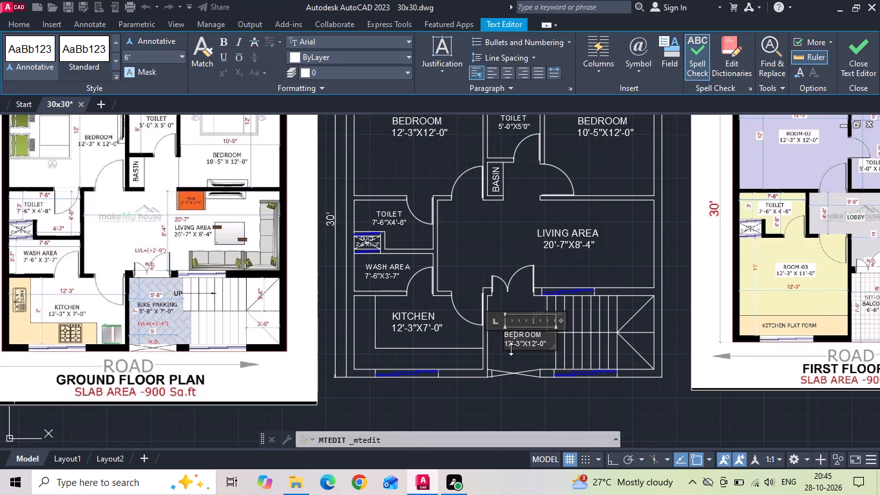
scroll(533, 359, "up", 2)
left_click(535, 324)
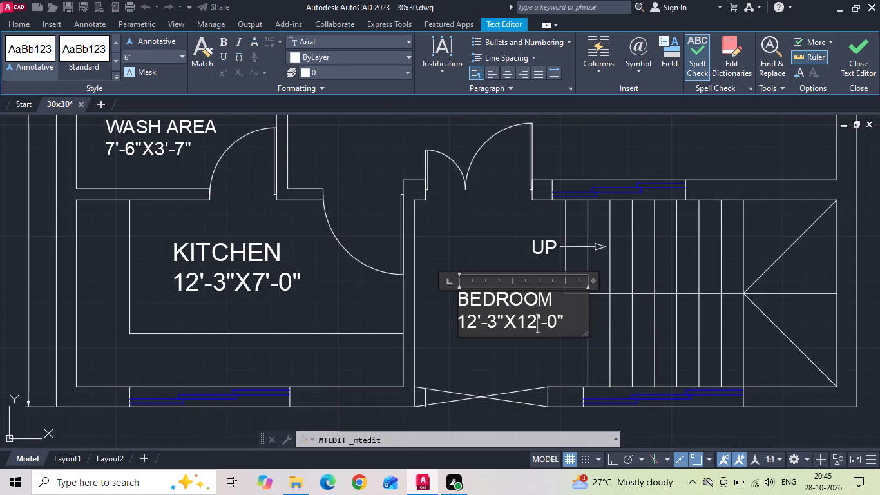
key("BackSpace")
key("BackSpace")
key("7")
scroll(541, 325, "down", 2)
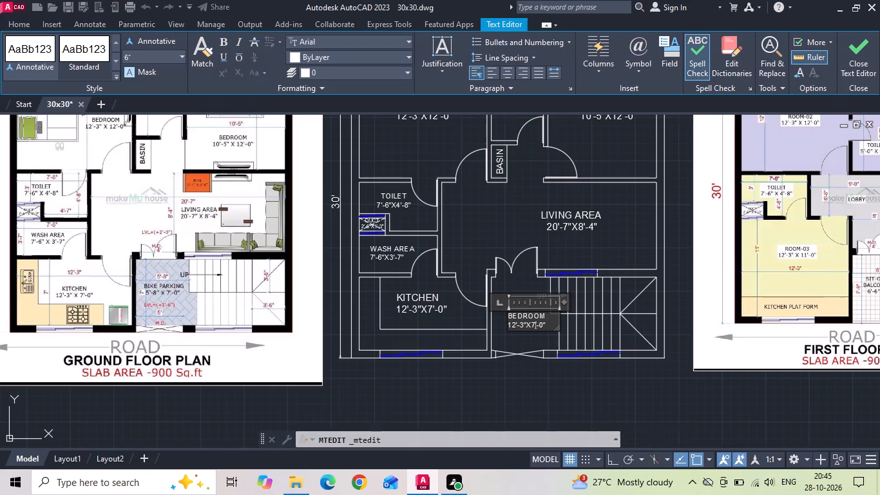
scroll(537, 328, "up", 2)
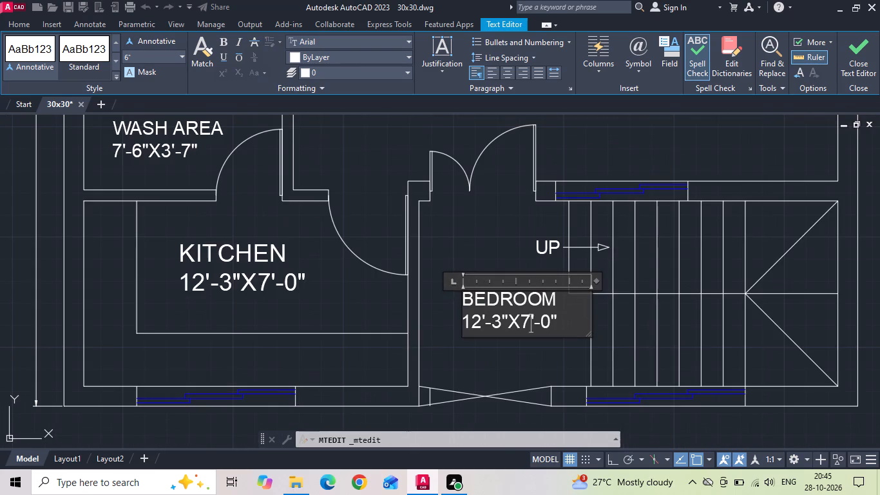
left_click(501, 320)
key("BackSpace")
key("8")
left_click(481, 325)
key("BackSpace")
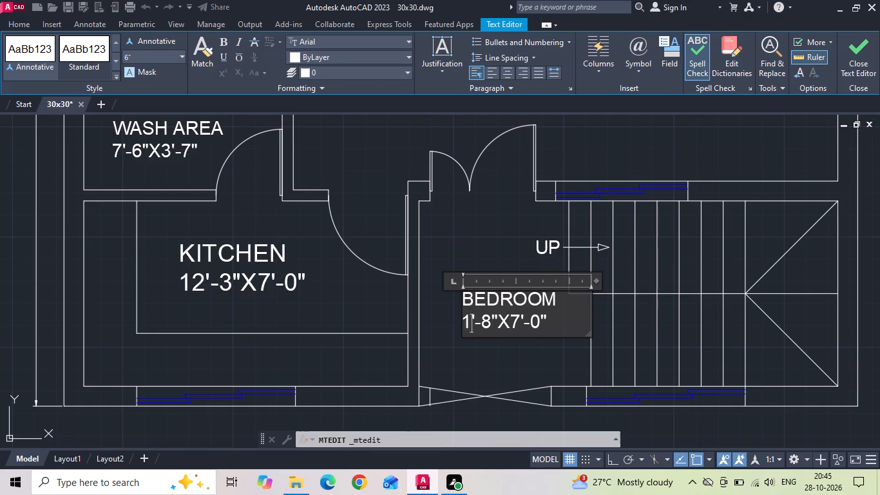
key("BackSpace")
key("5")
Replace the word BEDROOM in the 5'-8"X7'-0" label with BIKE PARKING.
left_click(550, 304)
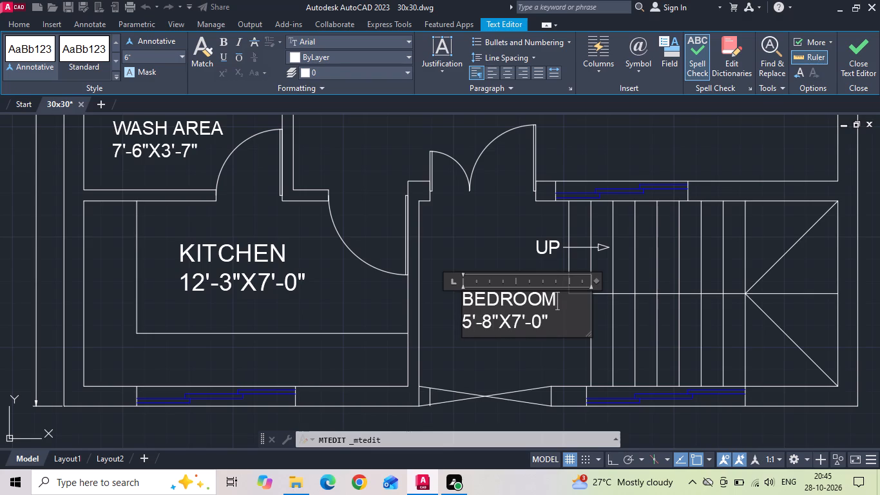
key("BackSpace")
key("BackSpace")
key("BackSpace")
key("BackSpace")
key("BackSpace")
key("BackSpace")
type("IKE")
key("space")
type("ARKING")
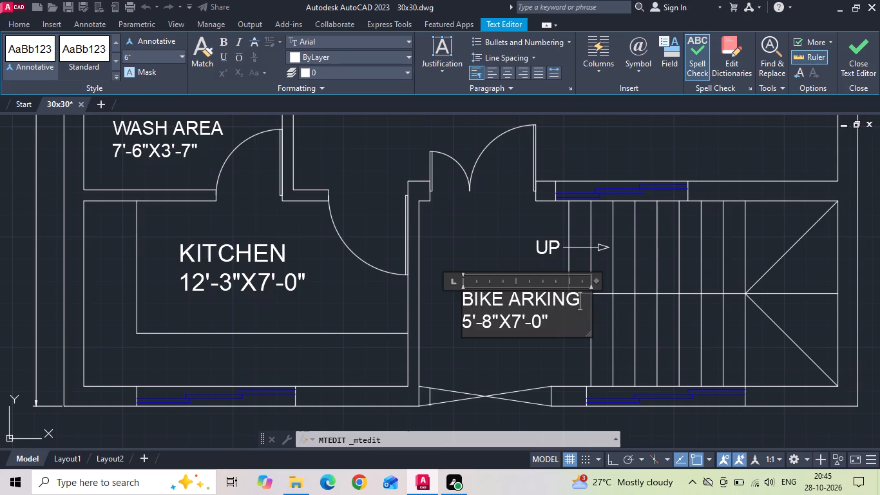
left_click(512, 302)
key("p")
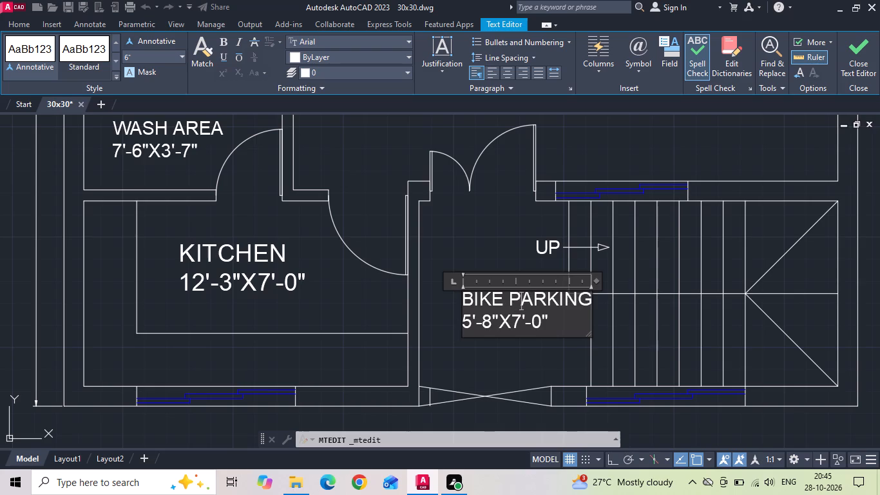
Indent the size line of the BIKE PARKING label by two spaces and finish the text edit.
left_click(463, 318)
key("space")
key("space")
left_click(472, 340)
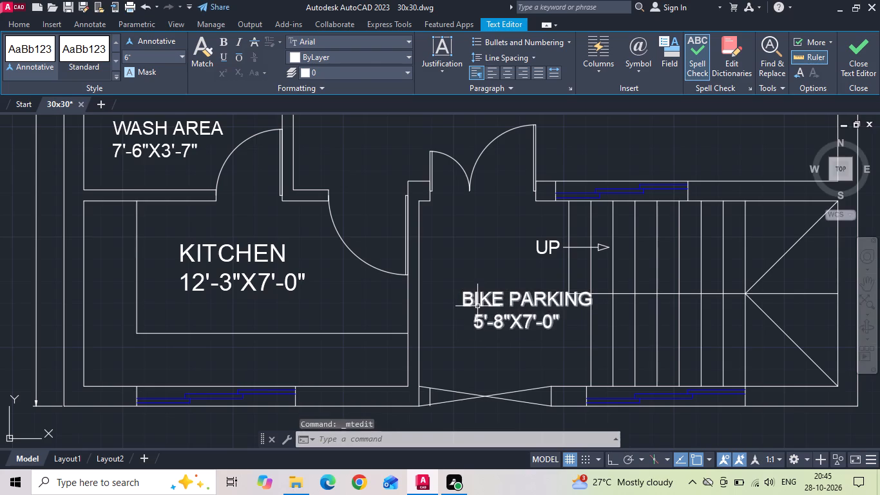
Move the BIKE PARKING label clear of the stairs, into the space between the kitchen wall and the stair treads.
left_click(478, 304)
right_click(478, 303)
left_click(502, 237)
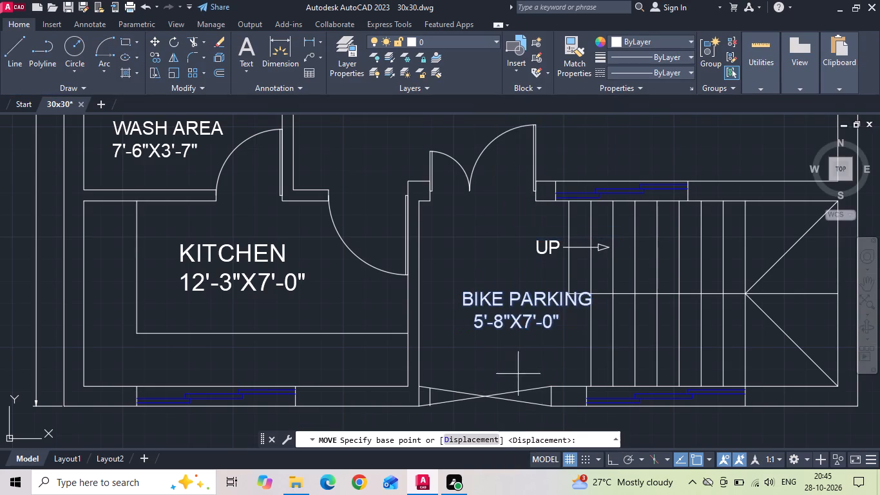
left_click(519, 377)
left_click(485, 356)
Offset the lower line of the wall between the right bedroom and living area 2' into the living area for the puja unit.
scroll(551, 321, "down", 2)
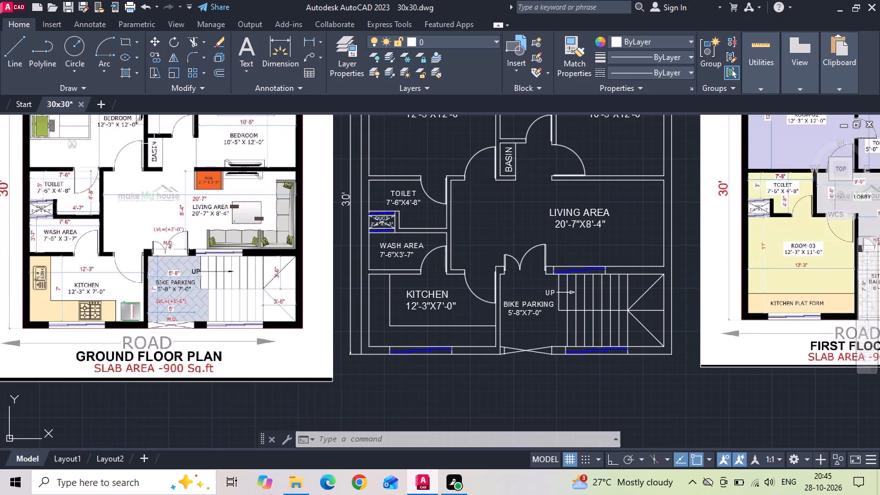
scroll(193, 147, "up", 3)
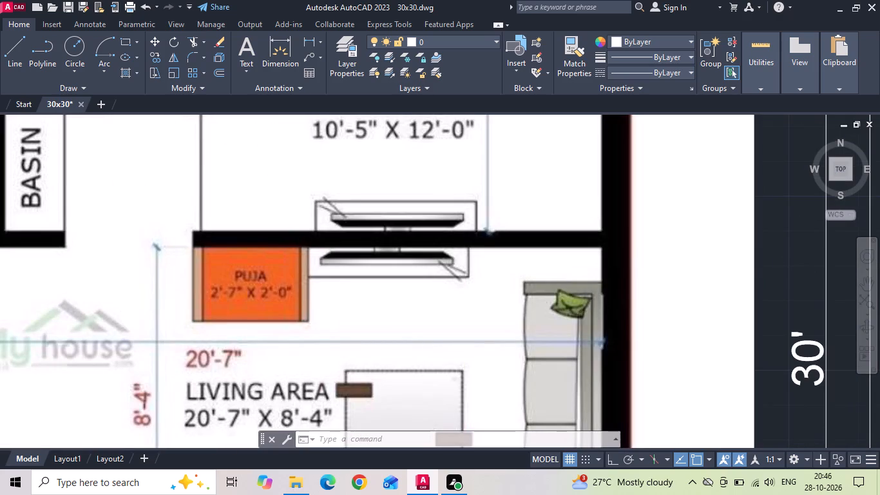
scroll(225, 257, "down", 2)
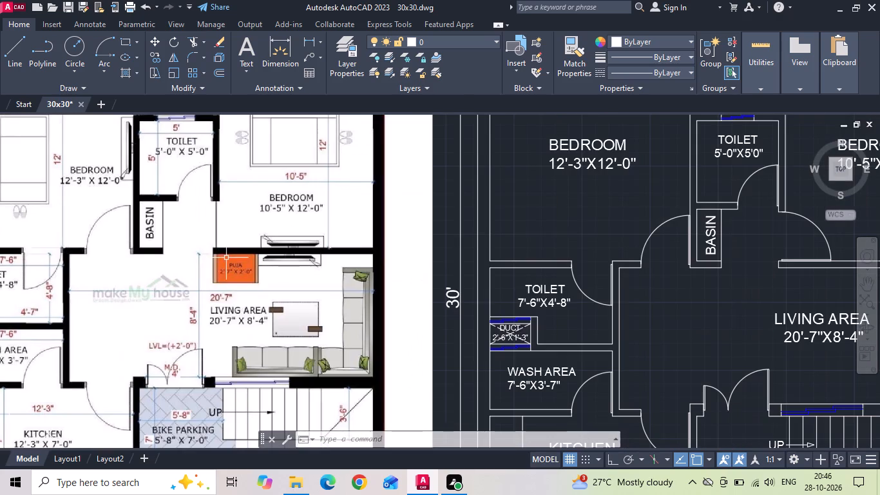
middle_click_drag(383, 298, 346, 298)
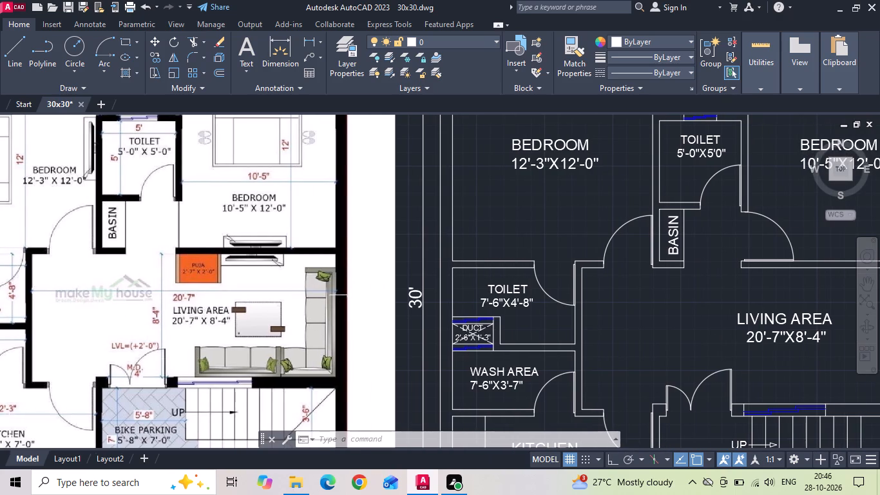
middle_click_drag(705, 304, 668, 307)
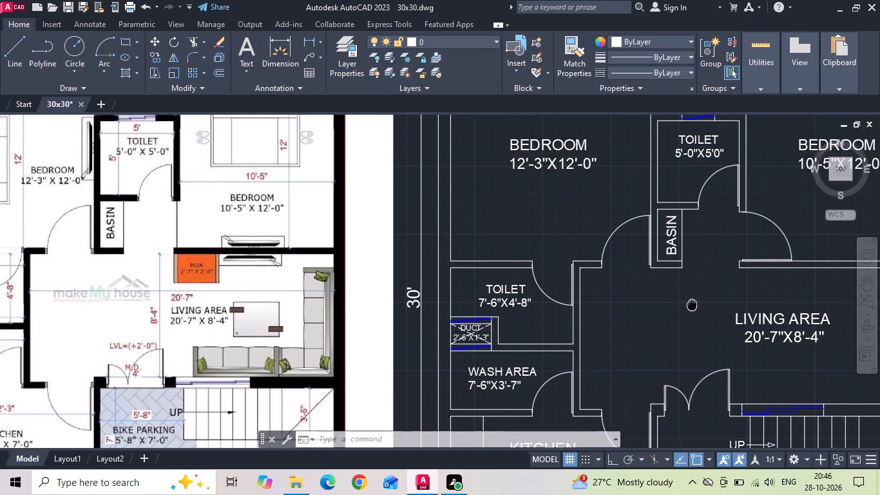
middle_click_drag(668, 307, 406, 304)
key("o")
key("space")
type("2'")
key("Return")
left_click(474, 267)
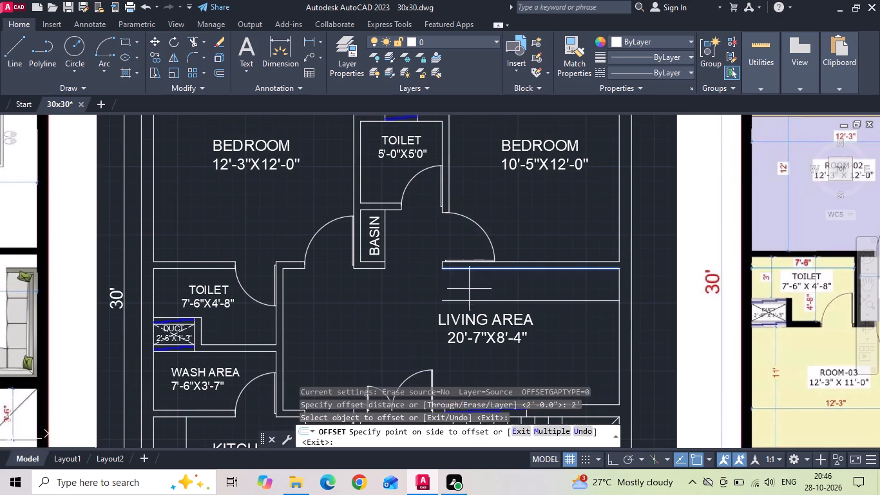
left_click(467, 295)
scroll(467, 293, "up", 1)
key("Escape")
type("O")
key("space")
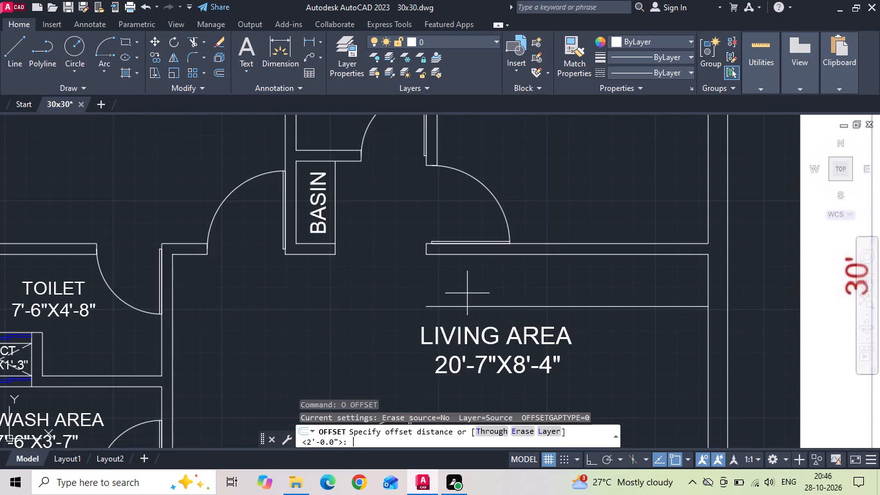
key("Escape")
Extend the end line of the bedroom–living area wall down to the 2' offset line to form the puja unit's left side.
type("EX")
key("space")
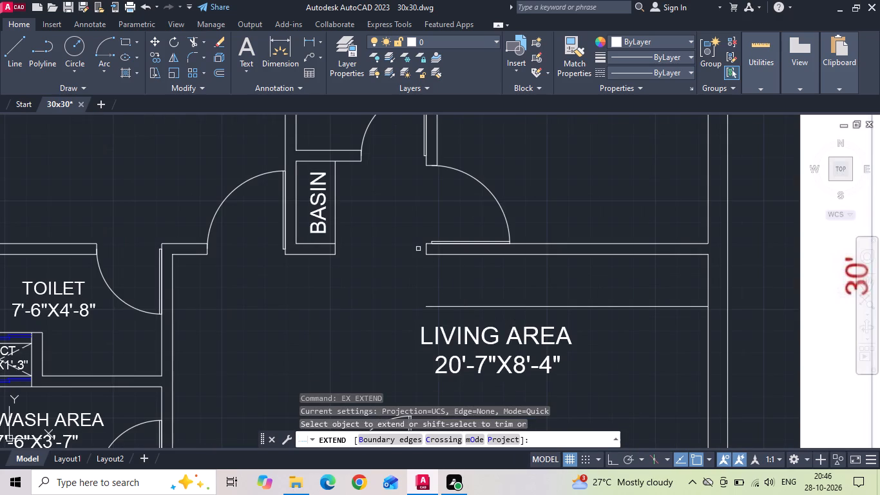
left_click(427, 252)
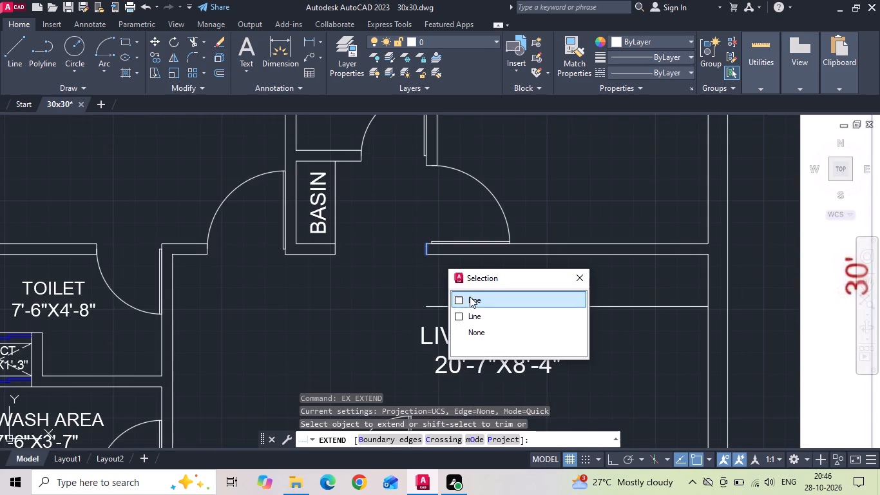
left_click(470, 296)
key("Escape")
Offset the puja unit's left side line 2" inward and trim the piece that crosses the wall thickness.
key("o")
key("space")
type("2")
key("space")
scroll(410, 286, "up", 1)
left_click_drag(435, 258, 441, 257)
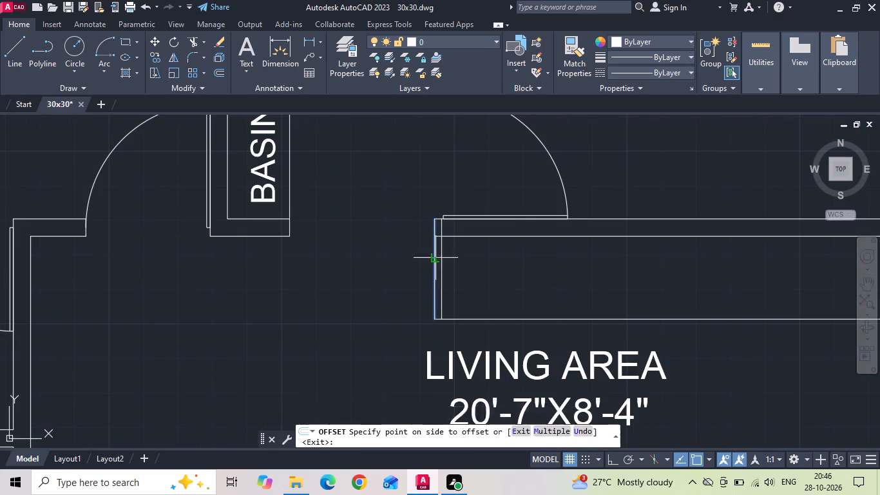
left_click(524, 244)
key("Escape")
key("t")
key("r")
key("space")
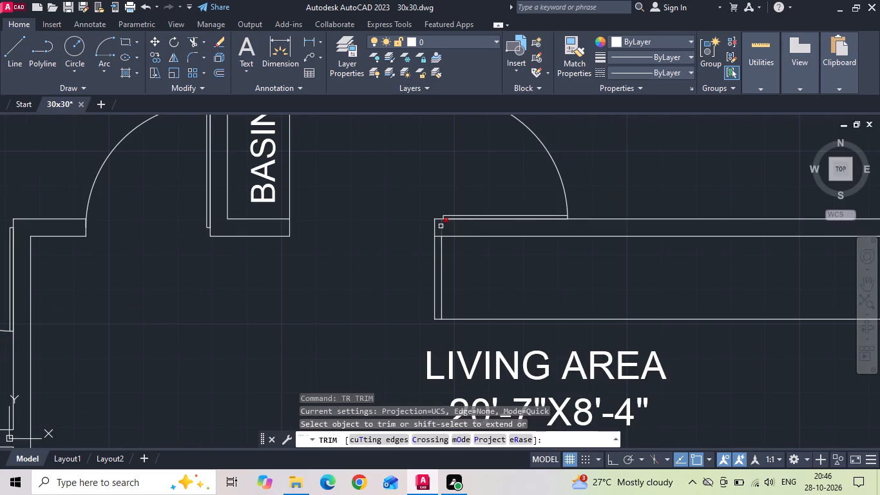
left_click(441, 226)
key("Escape")
Copy the puja unit's inner left line 2'7" horizontally to the right with Ortho on.
left_click(443, 246)
right_click(443, 246)
left_click(450, 243)
left_click_drag(479, 271, 485, 273)
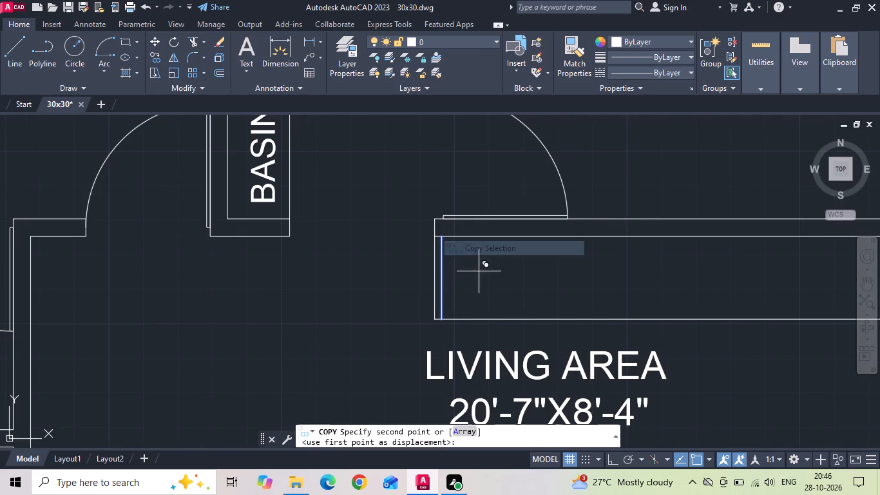
left_click_drag(485, 273, 540, 280)
key("F8")
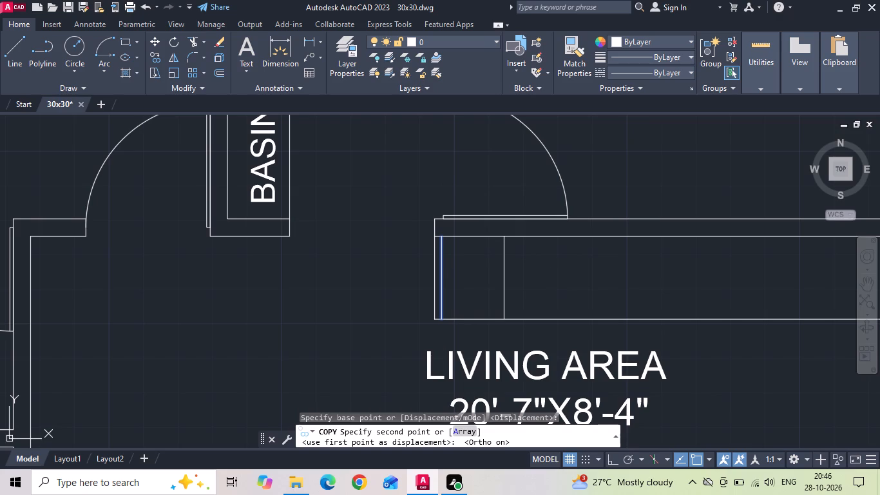
type("2'7")
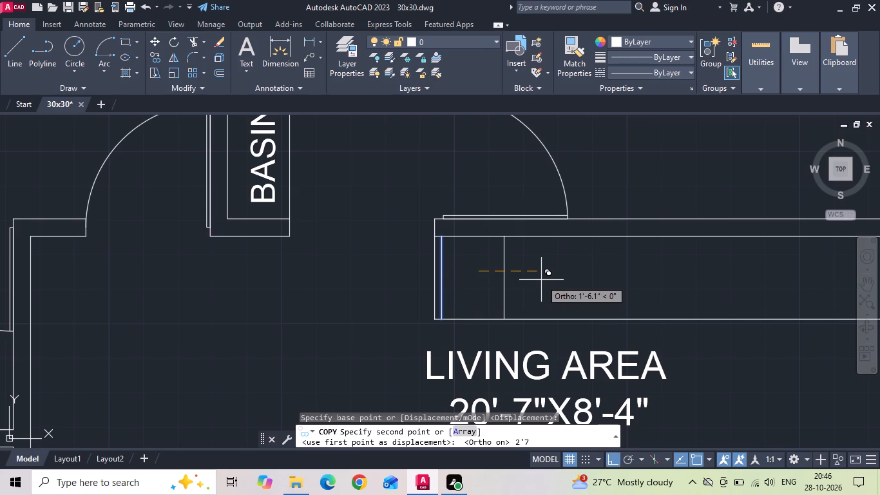
key("Return")
key("Escape")
Offset the puja unit's copied right side line 2" outward to form its right panel.
type("O 2")
key("space")
left_click_drag(550, 262, 556, 259)
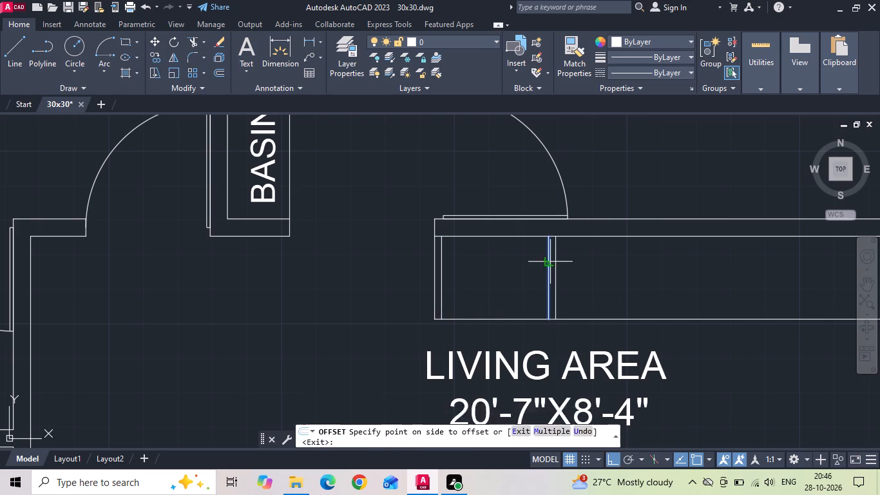
left_click_drag(556, 259, 566, 256)
left_click(593, 246)
key("Escape")
Trim the puja unit's front line where it runs beyond the outer right side line.
key("t")
key("r")
key("space")
left_click_drag(594, 315, 598, 343)
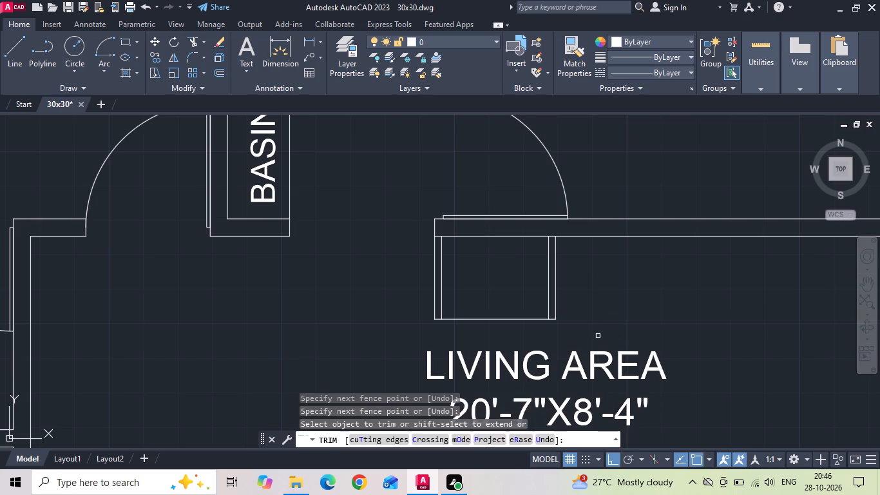
key("Escape")
Copy the DUCT label from beside the toilet into the puja unit in the living area, with Ortho off.
scroll(572, 266, "down", 2)
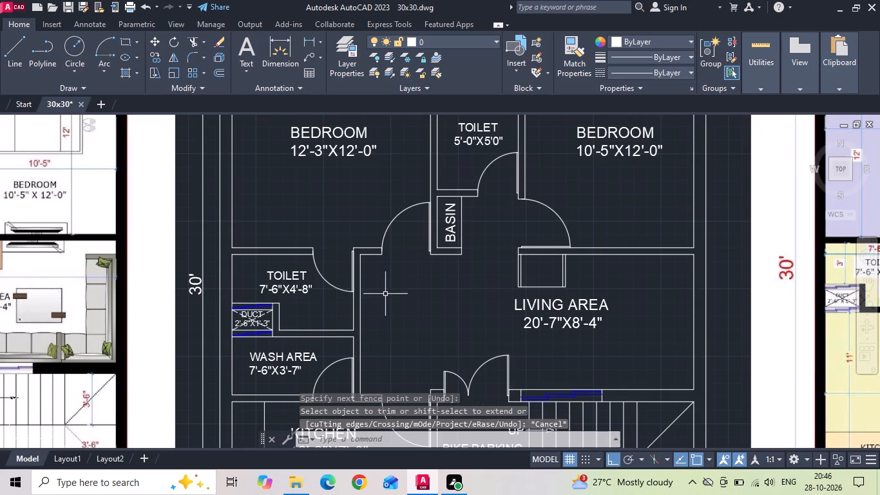
scroll(253, 307, "up", 2)
left_click(250, 325)
right_click(250, 325)
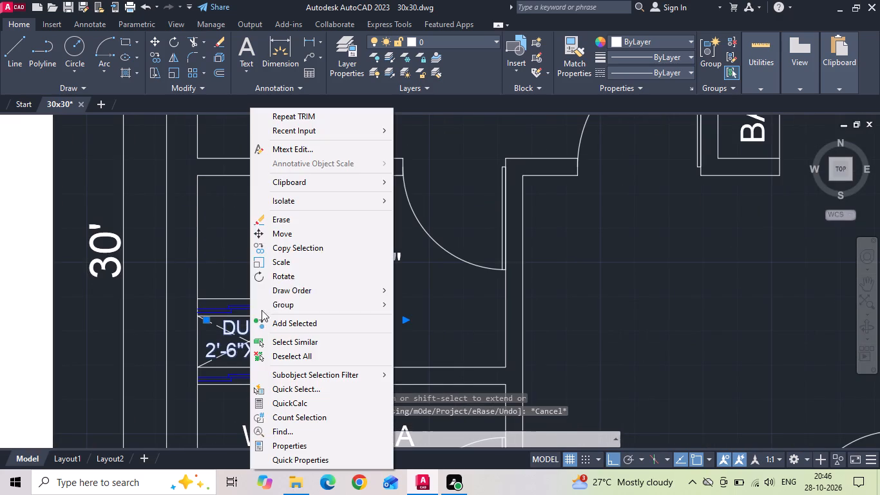
left_click(291, 250)
left_click_drag(242, 346, 297, 374)
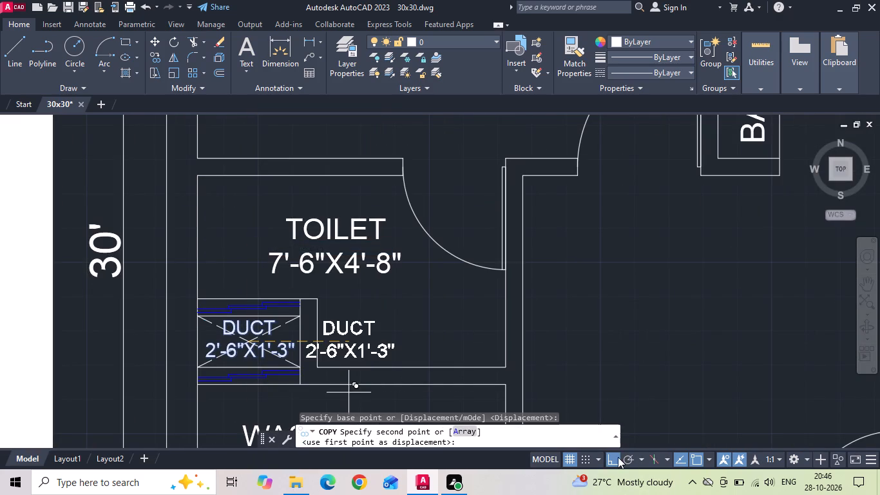
left_click(607, 454)
scroll(357, 306, "down", 2)
scroll(621, 253, "up", 3)
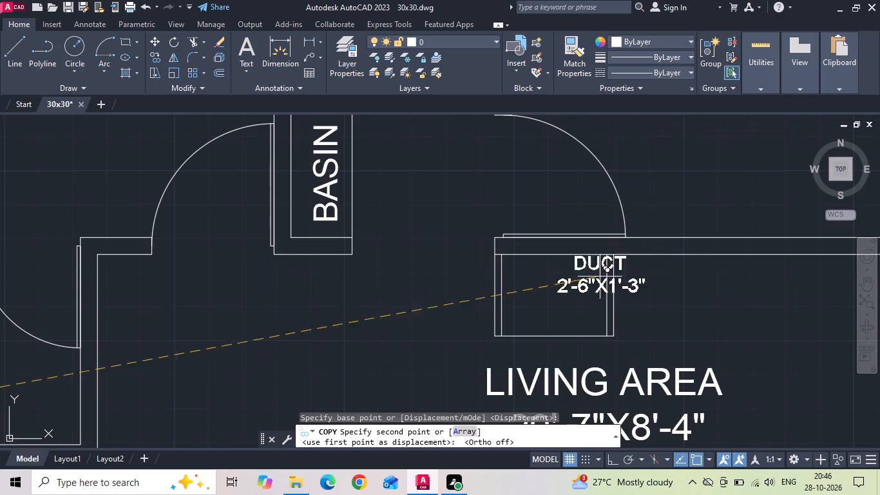
scroll(574, 295, "up", 2)
left_click(527, 281)
key("Escape")
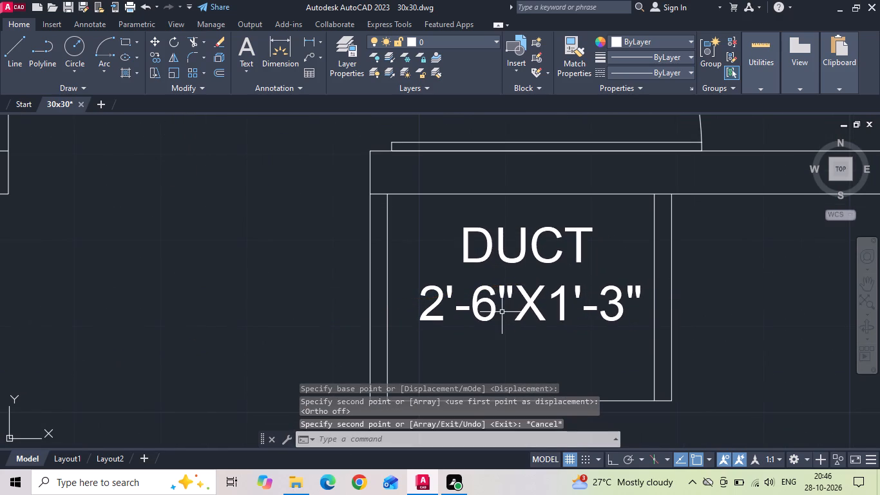
Change the size line of the copied DUCT label in the puja unit to 2'-7"X2'-0".
double_click(495, 306)
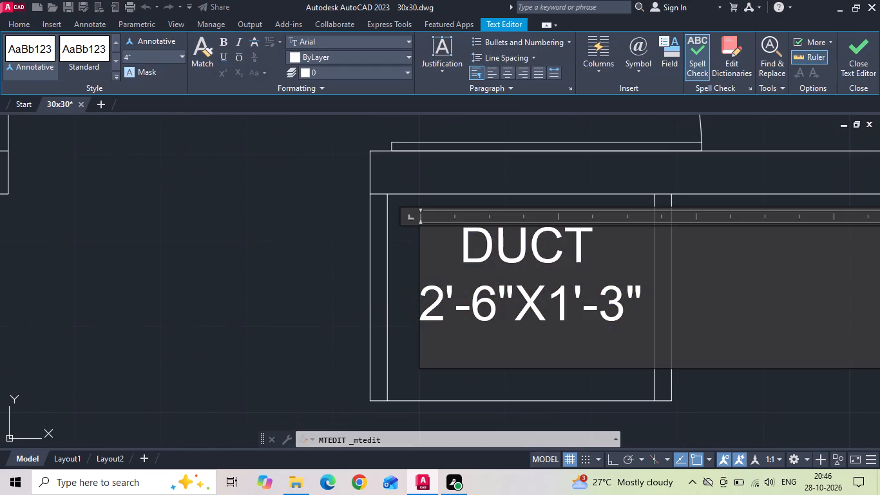
key("BackSpace")
key("7")
left_click(571, 302)
key("BackSpace")
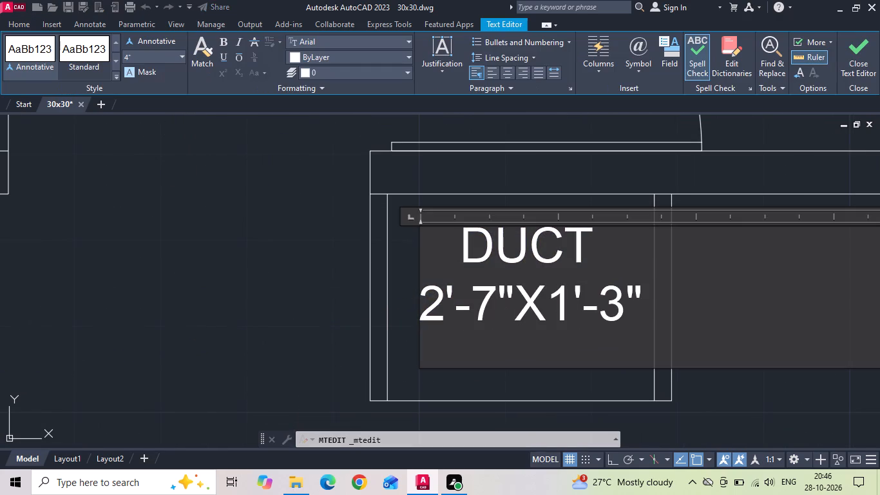
key("BackSpace")
key("2")
left_click(620, 304)
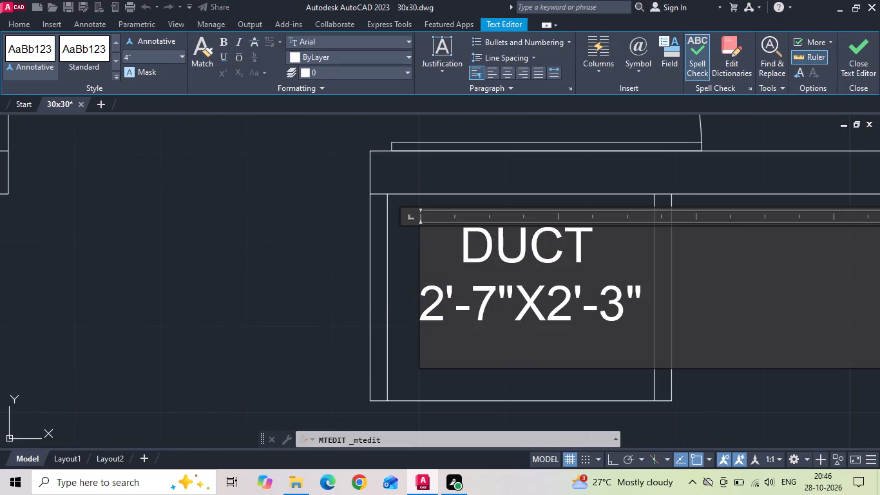
key("BackSpace")
key("0")
Replace the word DUCT in the puja unit's label with POOJA on its own line above the size.
left_click_drag(613, 261, 452, 257)
key("BackSpace")
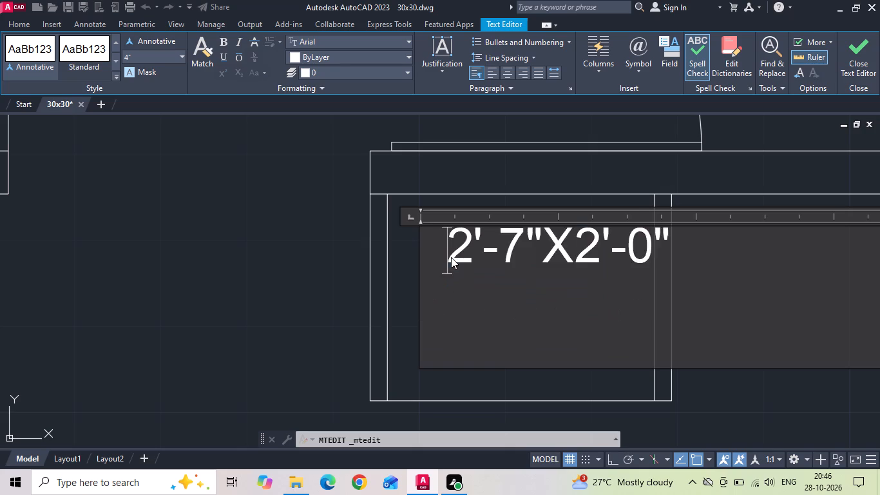
type("POOJA")
key("Return")
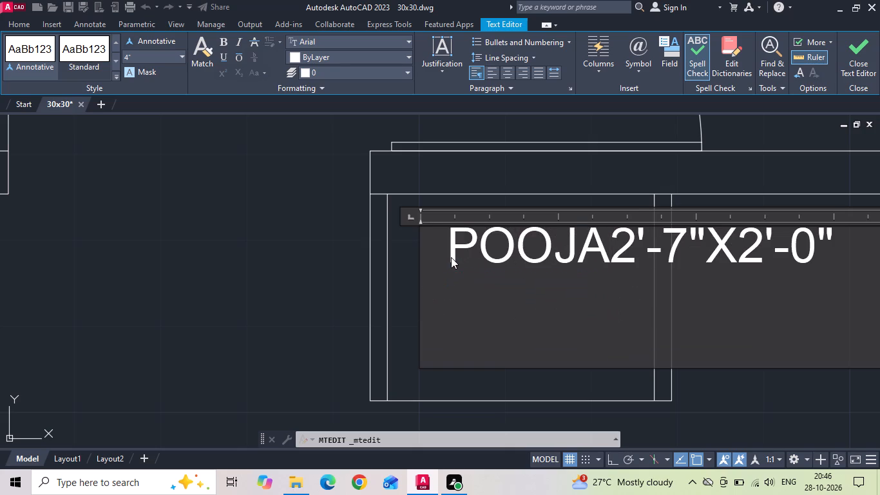
Respell the label's name as PUJA, indent it one more space above the size, and finish the text edit.
scroll(451, 257, "down", 4)
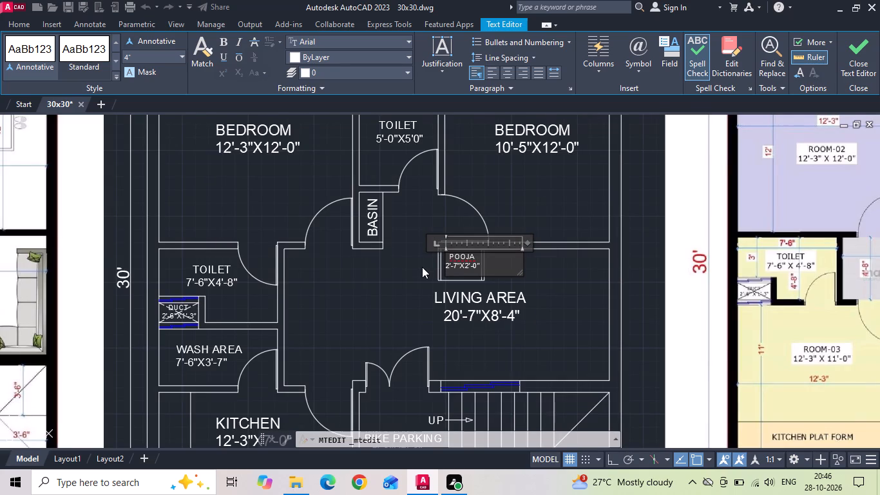
scroll(421, 267, "down", 2)
scroll(421, 267, "up", 2)
scroll(421, 267, "down", 1)
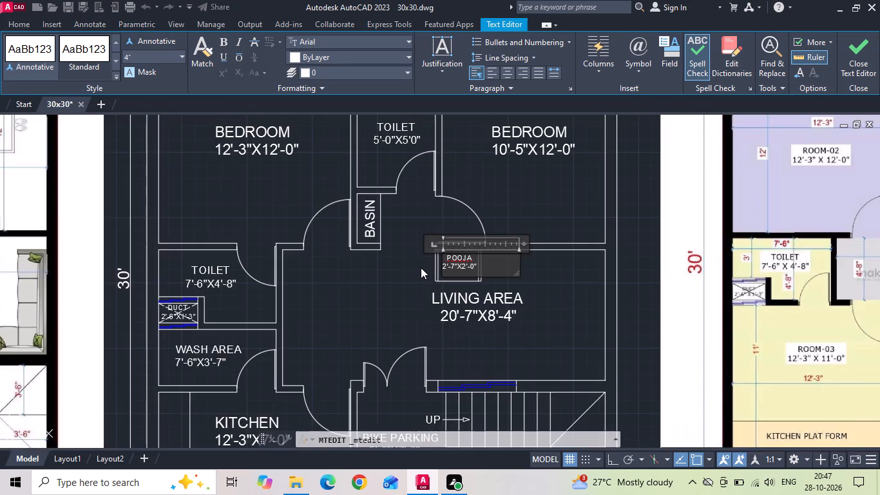
scroll(438, 264, "up", 3)
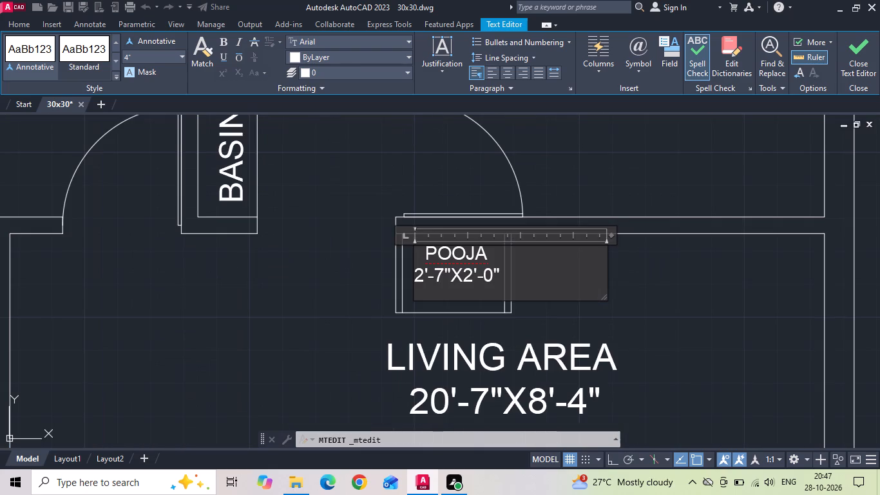
left_click(467, 258)
key("BackSpace")
key("BackSpace")
key("i")
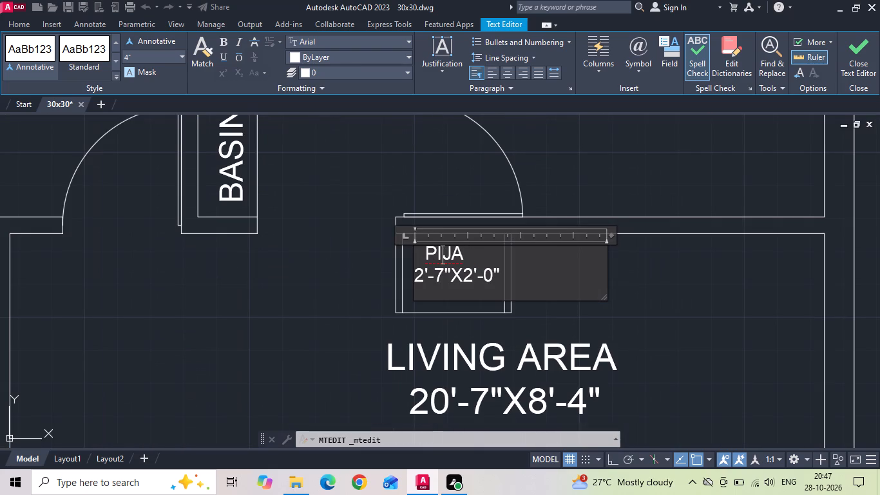
key("BackSpace")
key("u")
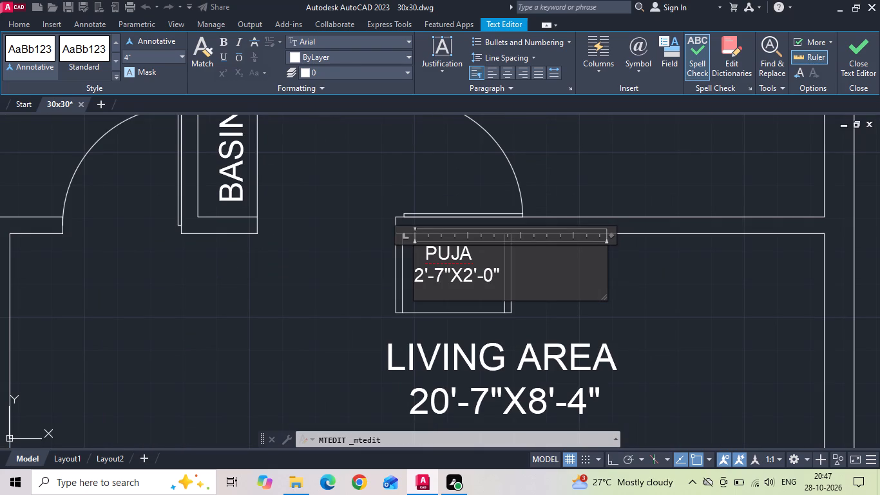
left_click(423, 254)
key("space")
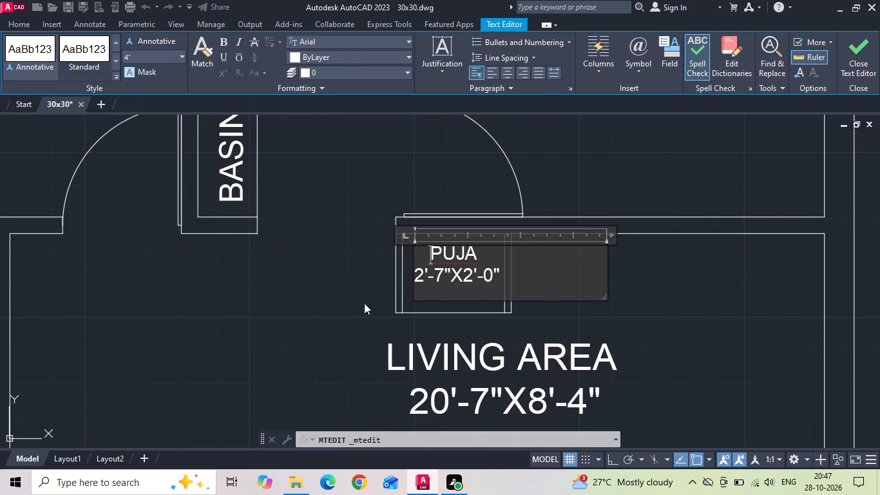
left_click(364, 303)
Save the 30x30 drawing.
key("ctrl+s")
scroll(524, 293, "down", 2)
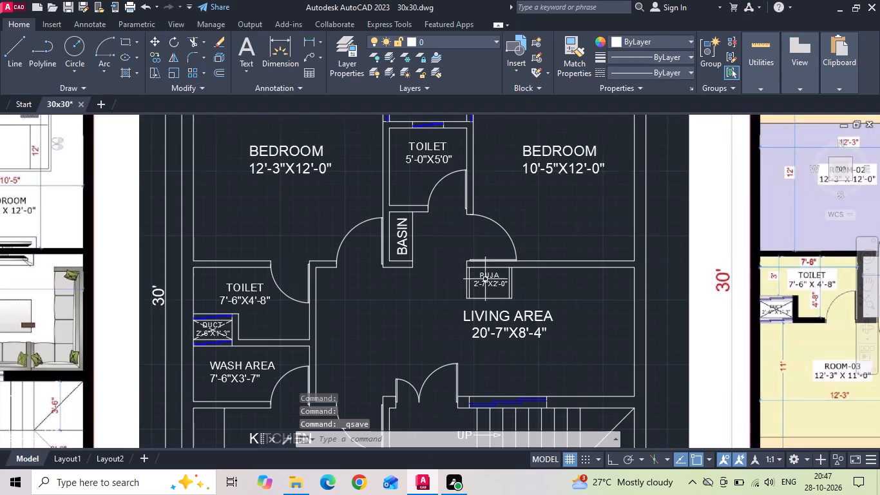
key("ctrl+s")
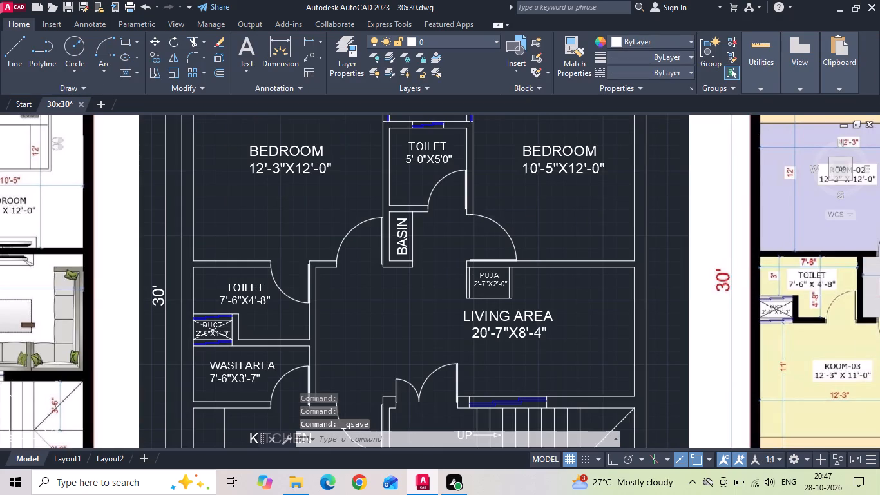
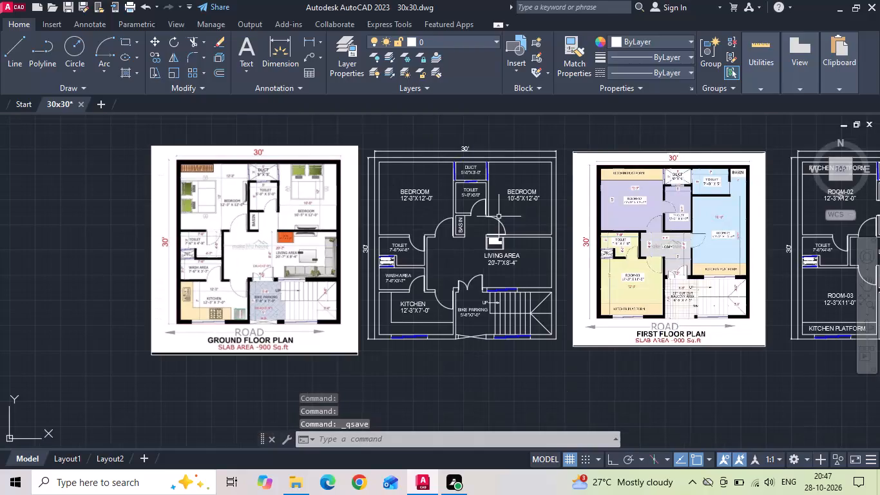
Delete the overall width and depth dimensions above and beside the drafted ground floor plan.
left_click(463, 147)
left_click(367, 247)
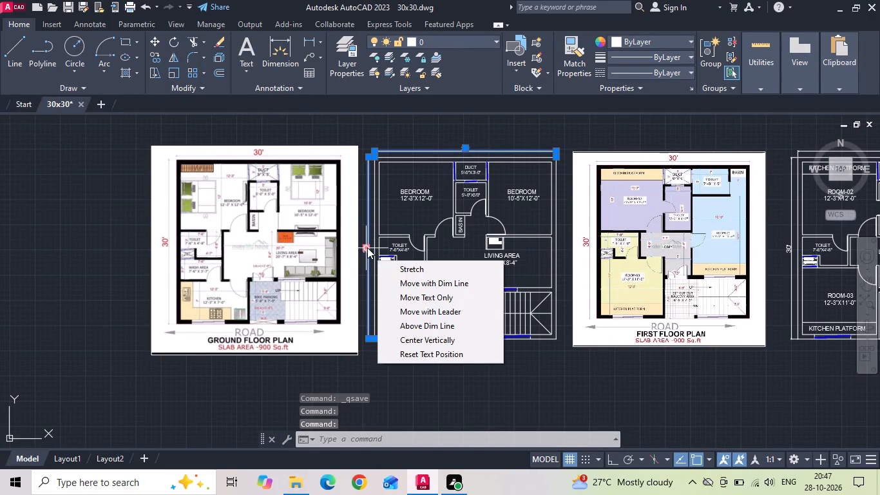
key("Delete")
key("Delete")
Modify the ISO-25 dimension style to red text with cyan dimension and extension lines, and set it current.
type("D")
key("space")
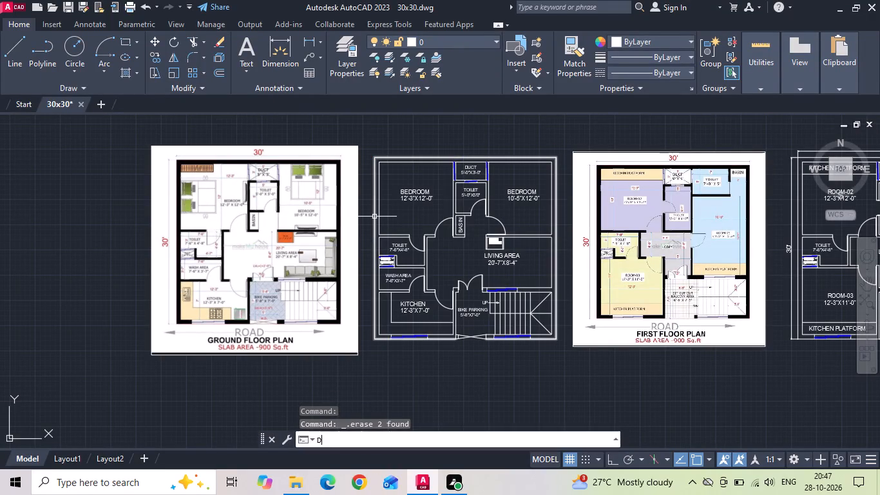
left_click(573, 208)
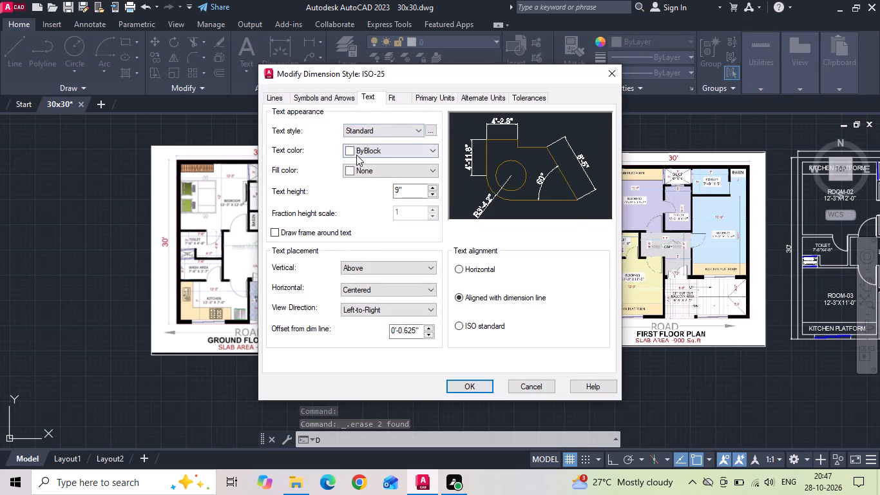
left_click(355, 152)
left_click(354, 187)
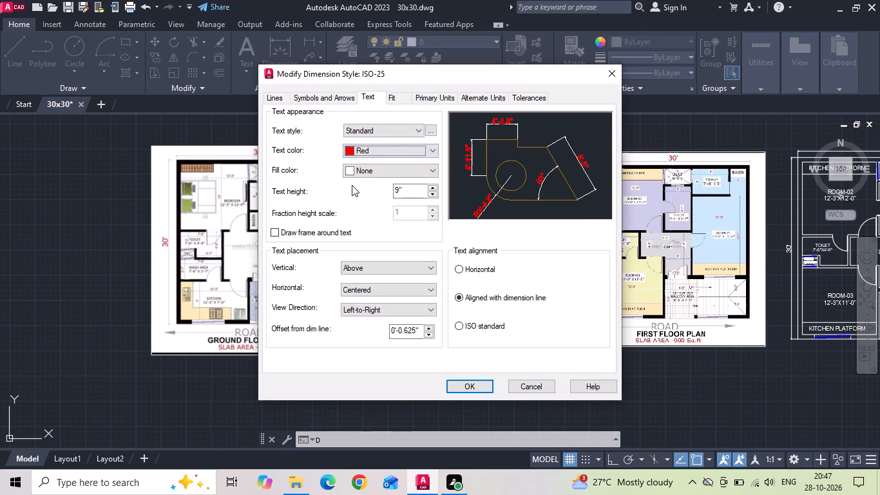
left_click(271, 99)
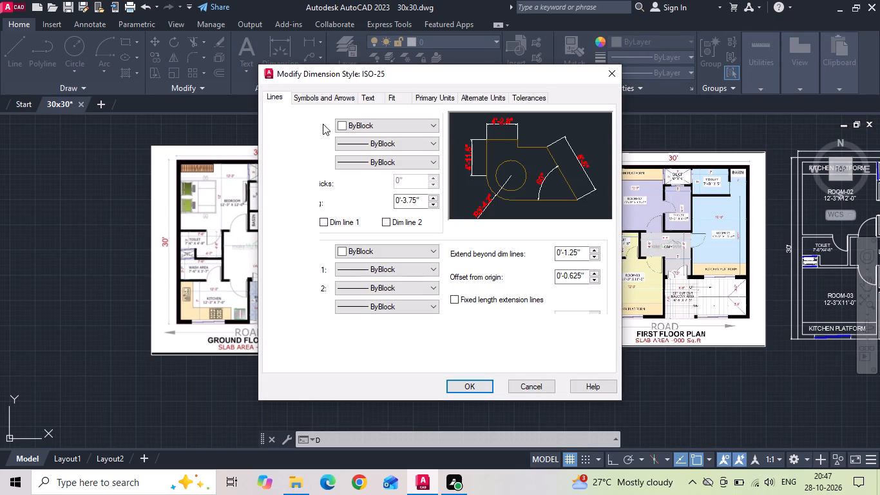
left_click(341, 126)
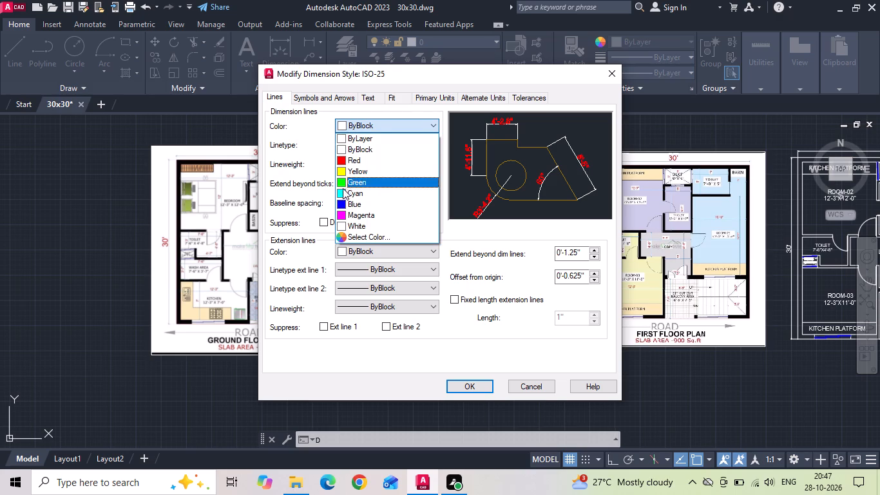
left_click(342, 194)
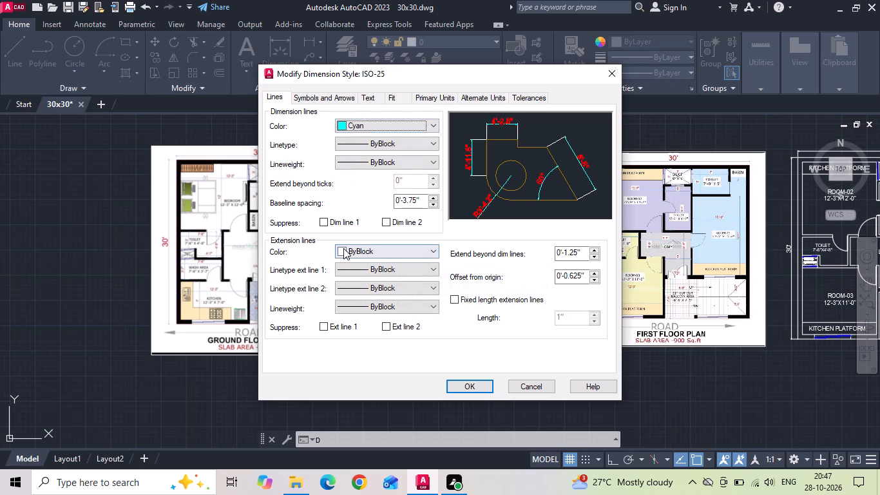
left_click(343, 248)
left_click(340, 321)
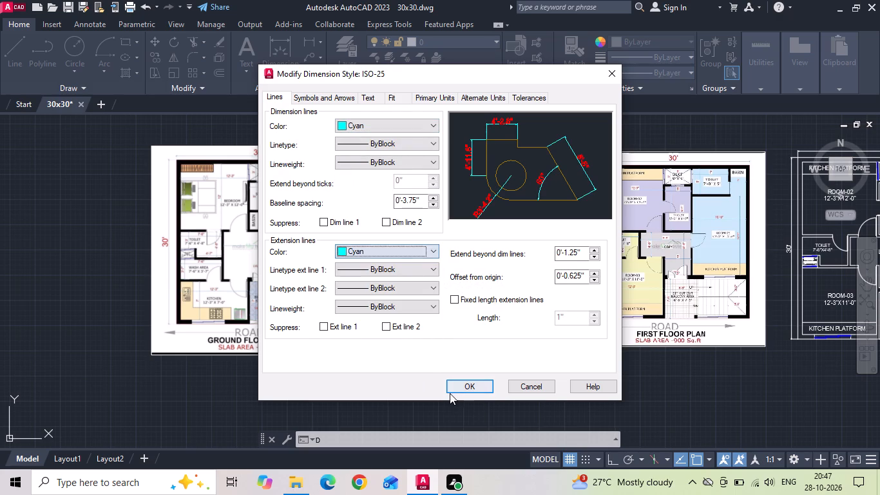
left_click(461, 387)
left_click(566, 173)
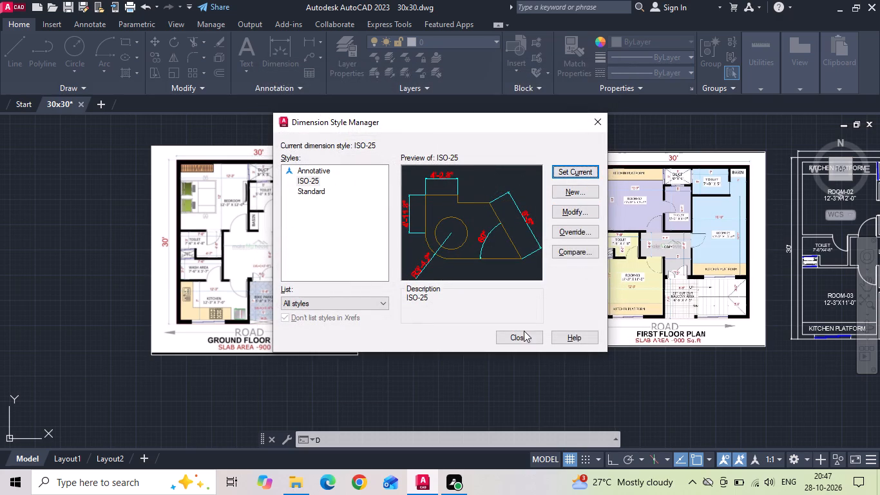
left_click(517, 339)
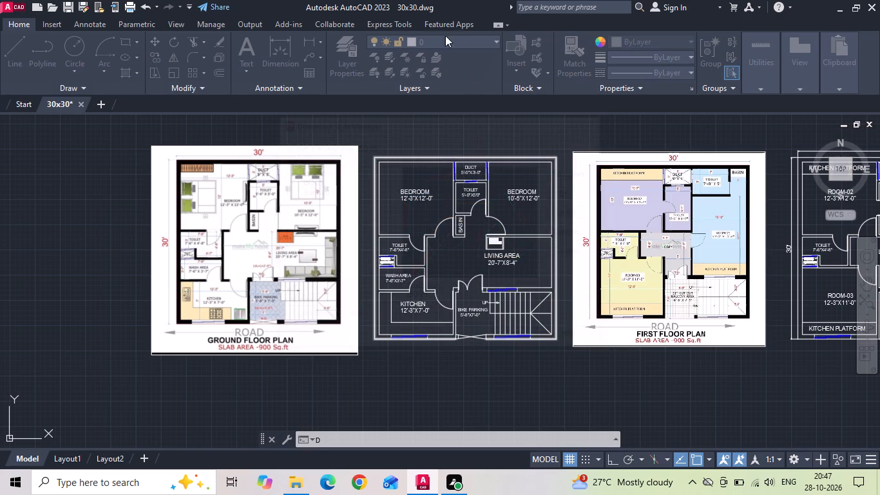
Add a linear dimension for the ground floor plan's overall width, placed just above the upper outer wall.
left_click(306, 42)
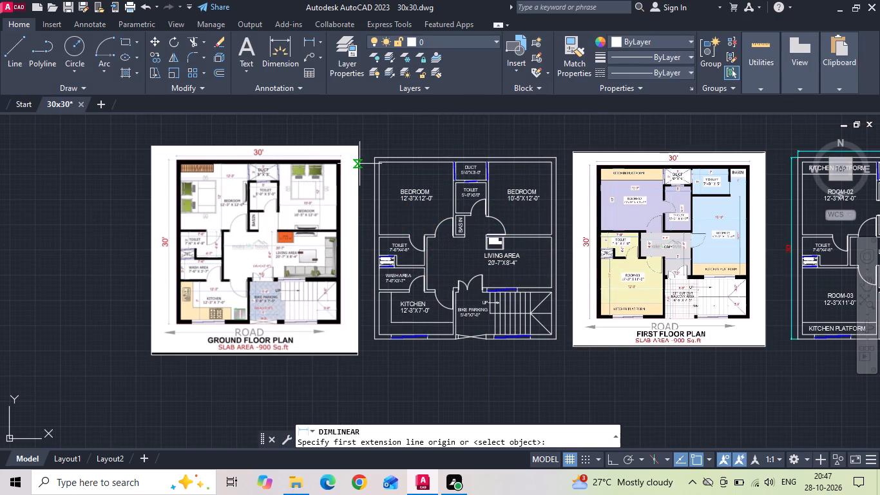
left_click(373, 157)
left_click(559, 161)
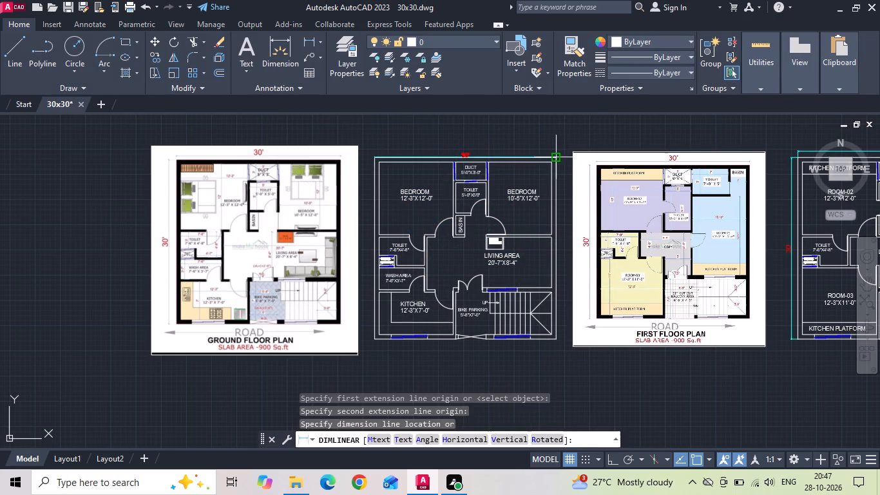
scroll(558, 149, "up", 1)
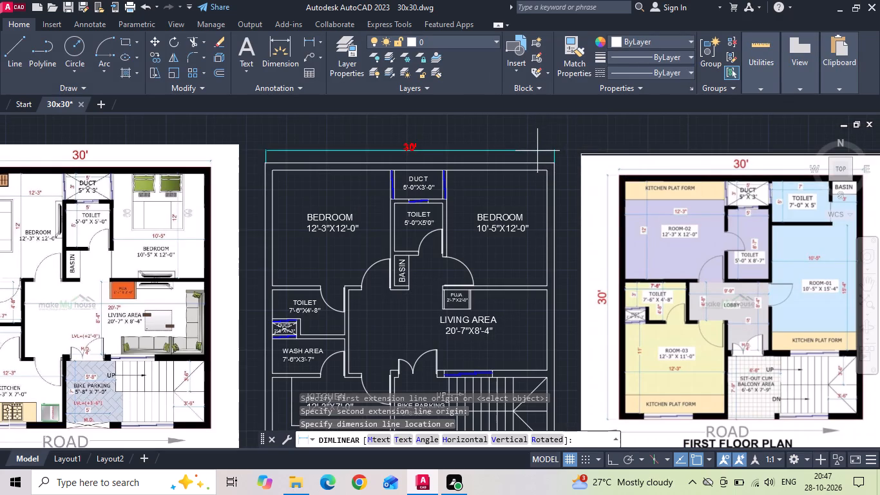
left_click(537, 153)
Add a vertical linear dimension for the ground floor plan's overall depth, placed just outside the left outer wall.
middle_click_drag(281, 169, 329, 168)
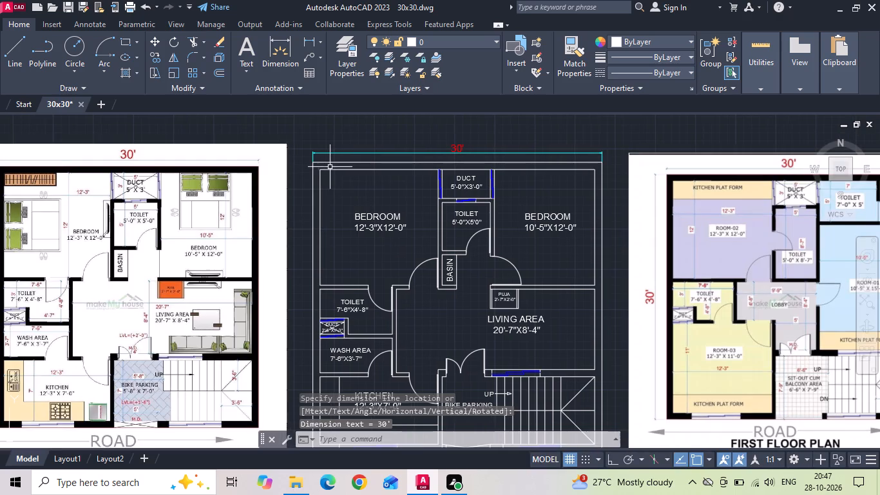
key("space")
scroll(323, 165, "up", 2)
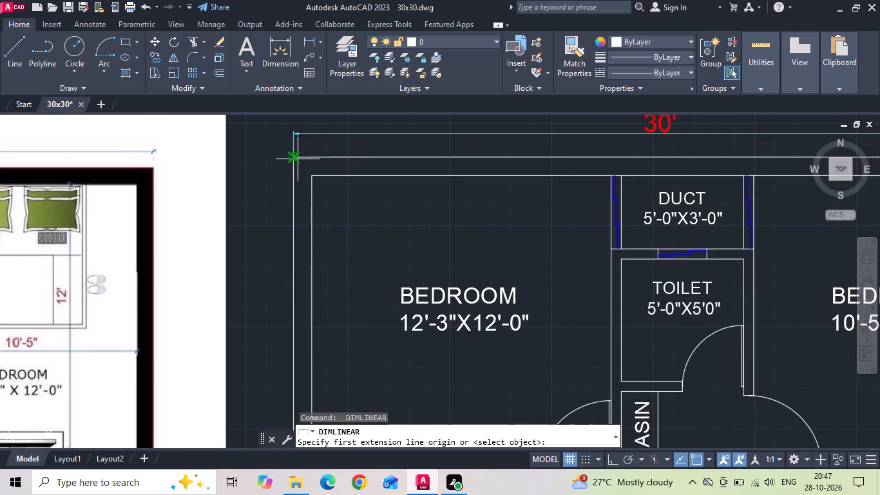
left_click(298, 159)
scroll(330, 152, "down", 2)
middle_click_drag(309, 284, 340, 137)
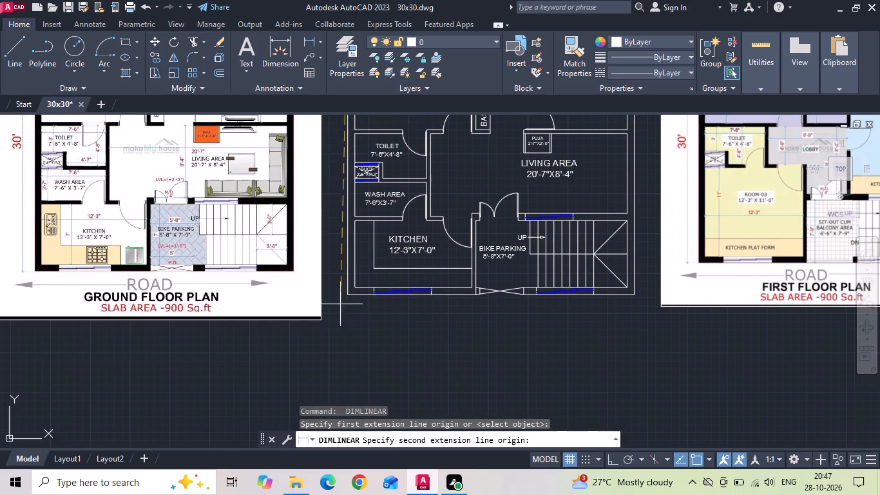
left_click(345, 296)
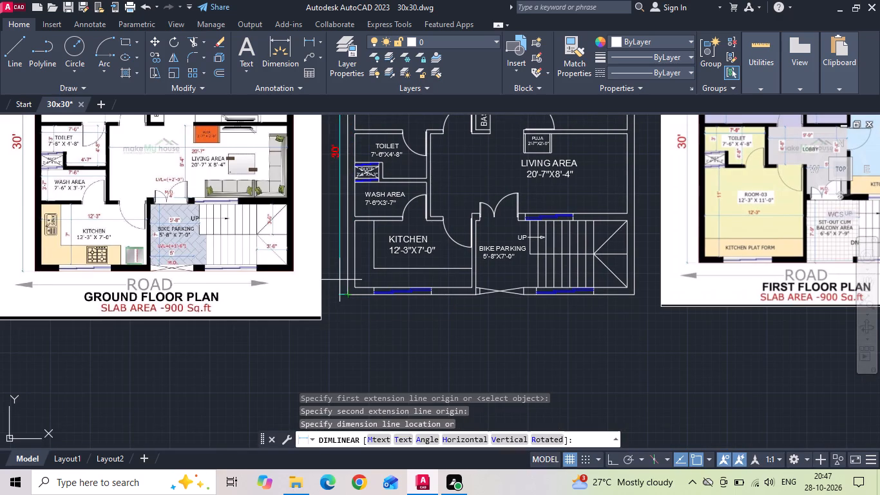
left_click(339, 278)
Copy the 12'-3"X12'-0" BEDROOM label to just below the ground floor plan's entrance.
scroll(404, 265, "down", 1)
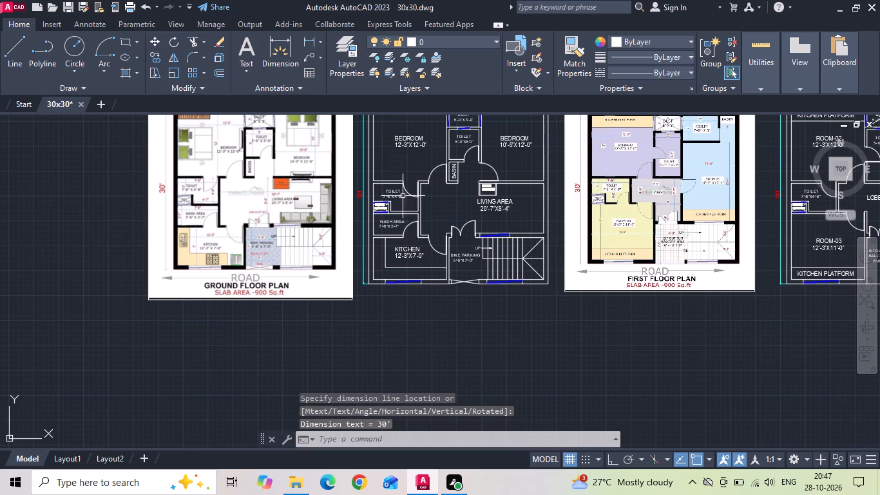
left_click(401, 139)
right_click(401, 139)
left_click(445, 246)
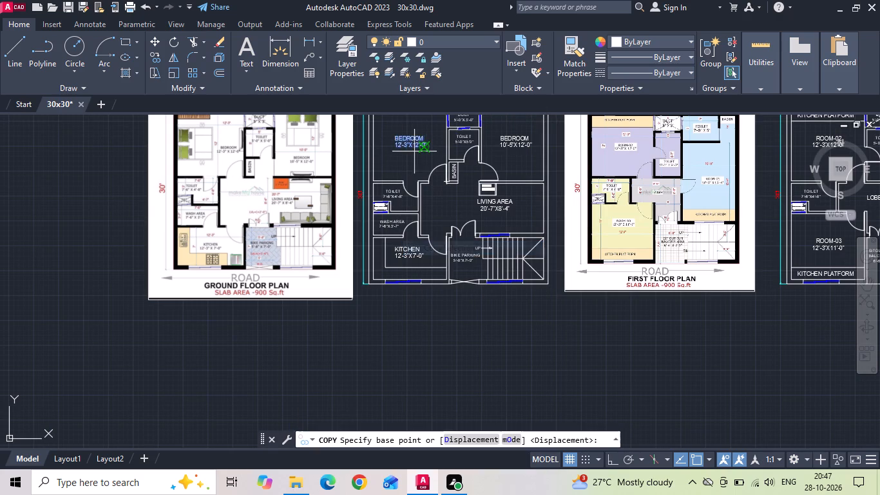
left_click(414, 150)
scroll(464, 311, "up", 2)
left_click(472, 307)
key("Escape")
Open the copied BEDROOM label for editing and set the height of all its text to 1'.
left_click(472, 278)
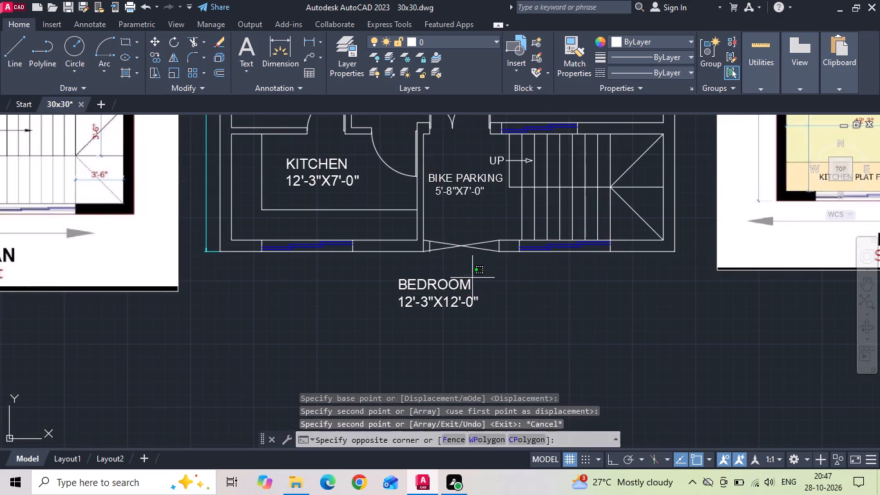
double_click(467, 286)
scroll(467, 286, "down", 2)
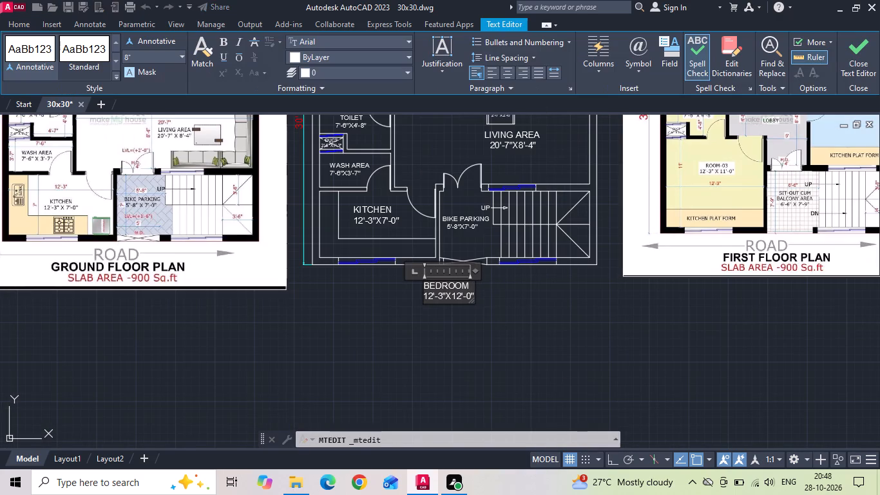
key("ctrl+a")
left_click(144, 60)
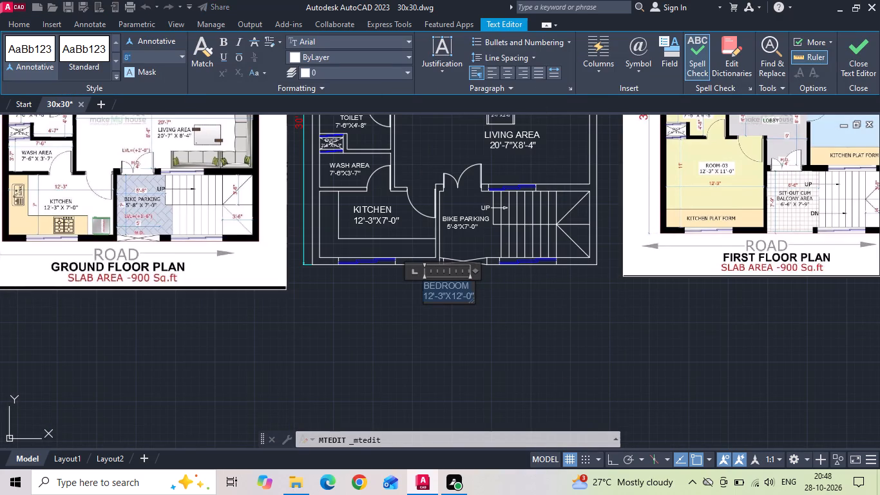
key("BackSpace")
type("1'")
key("Return")
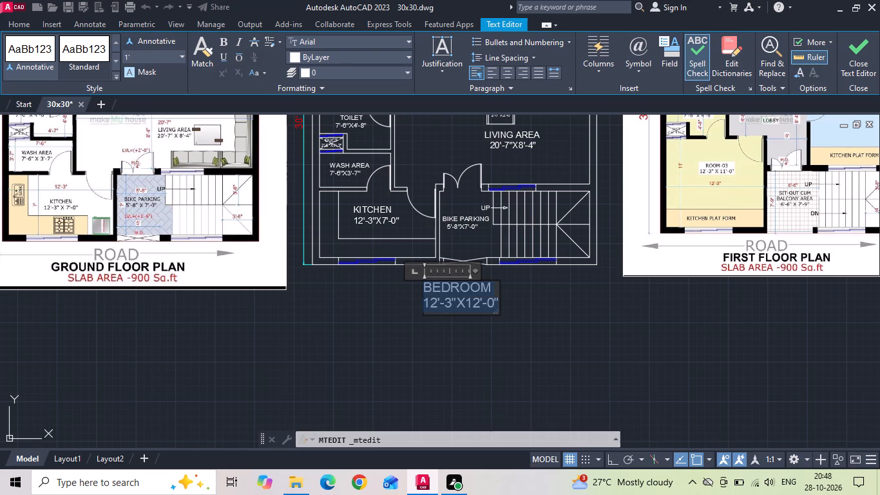
Replace the copied label's text with GROUND FLOOR PLAN above SLAB AREA-900Sq.ft, and widen the text box so each fits on one line.
key("BackSpace")
type("GR")
type("OUND FLOOR PLA")
key("n")
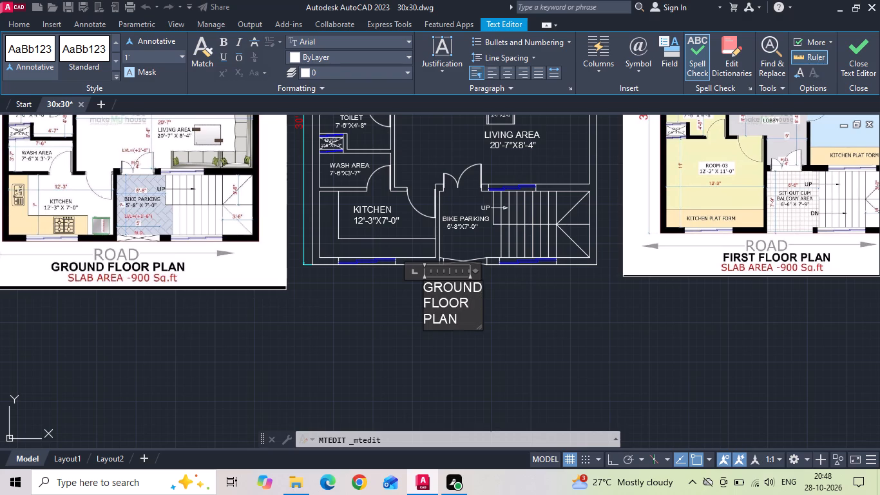
key("Return")
type("SLAB AREA")
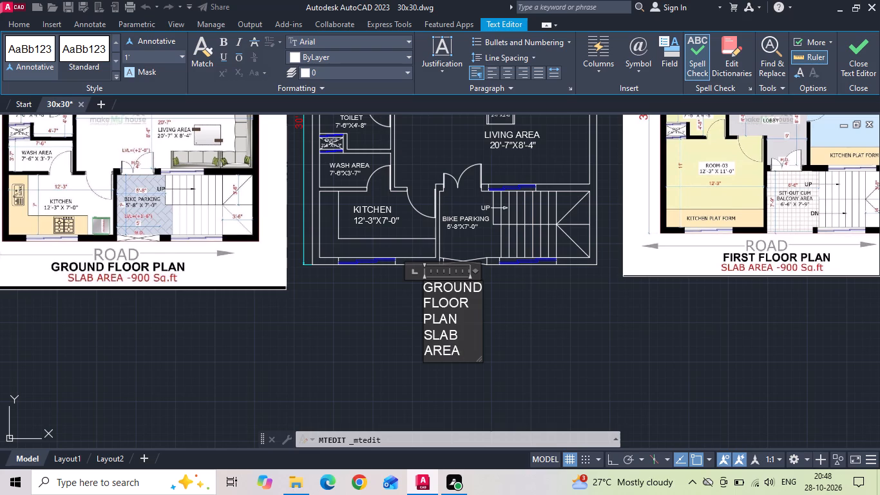
key("minus")
type("900")
key("s")
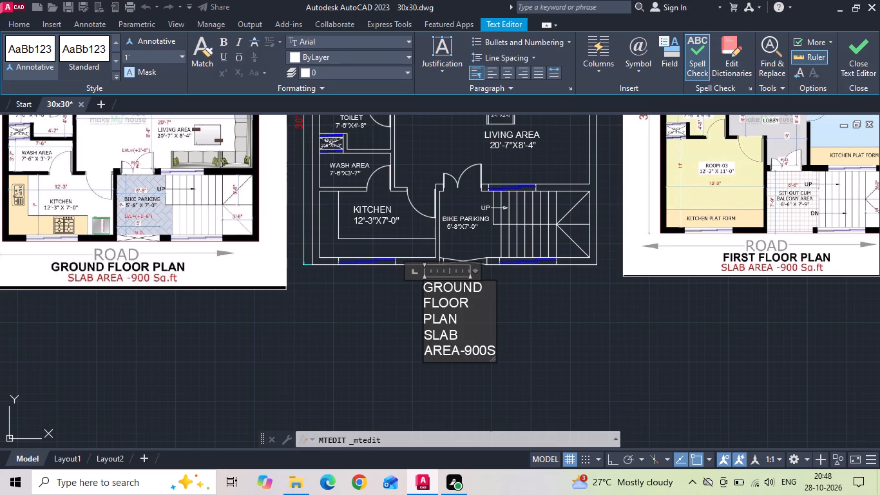
type("QFT")
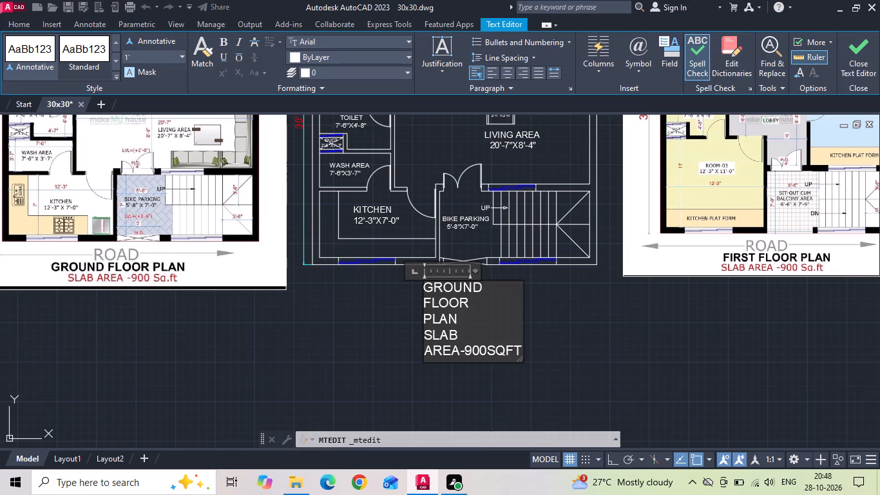
key("BackSpace")
key("BackSpace")
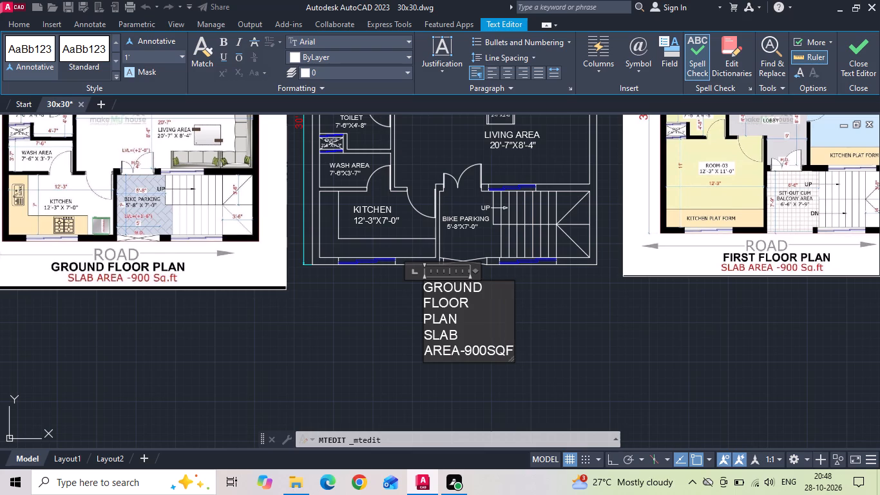
key("BackSpace")
key("q")
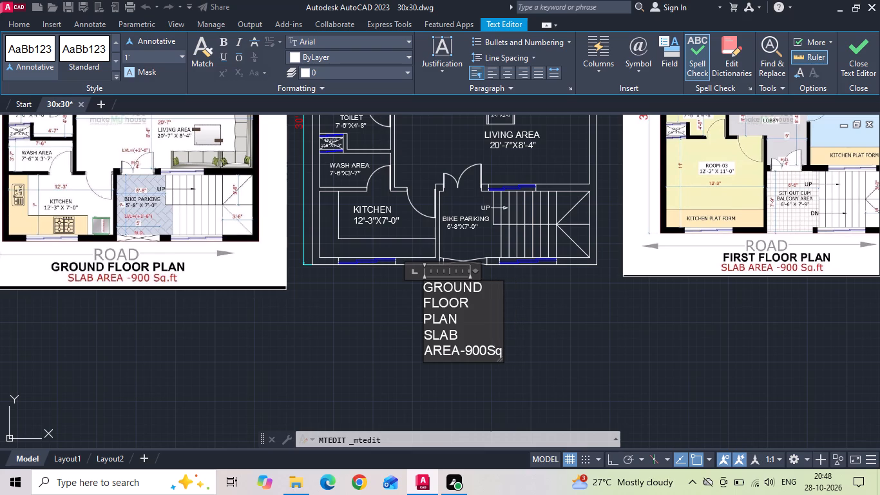
type(".ft")
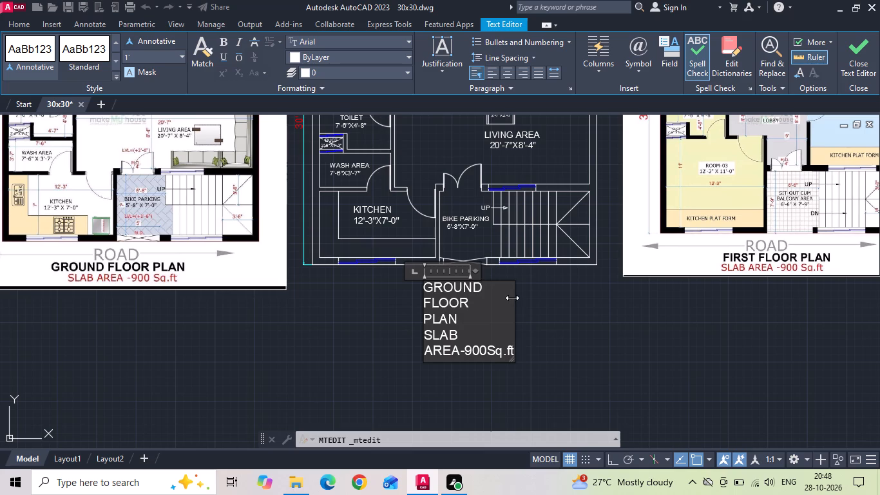
left_click_drag(513, 296, 627, 306)
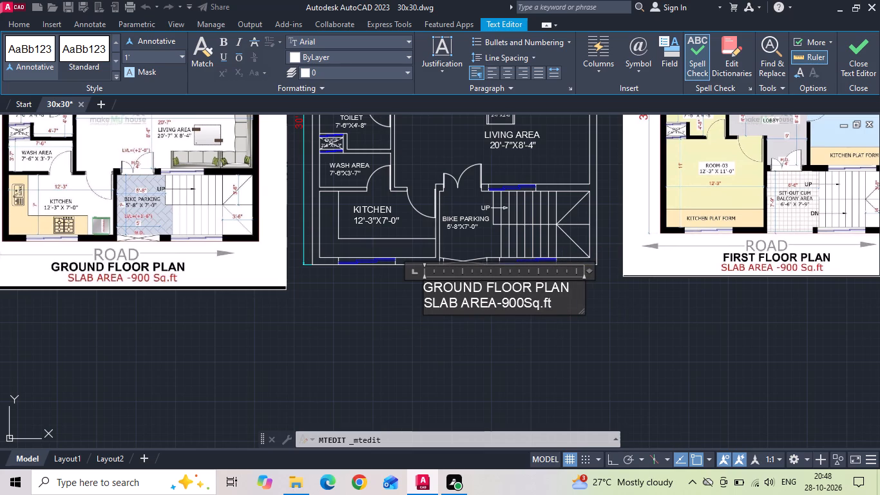
Set the text height of the SLAB AREA-900Sq.ft line to 10".
left_click_drag(555, 304, 343, 300)
left_click(137, 59)
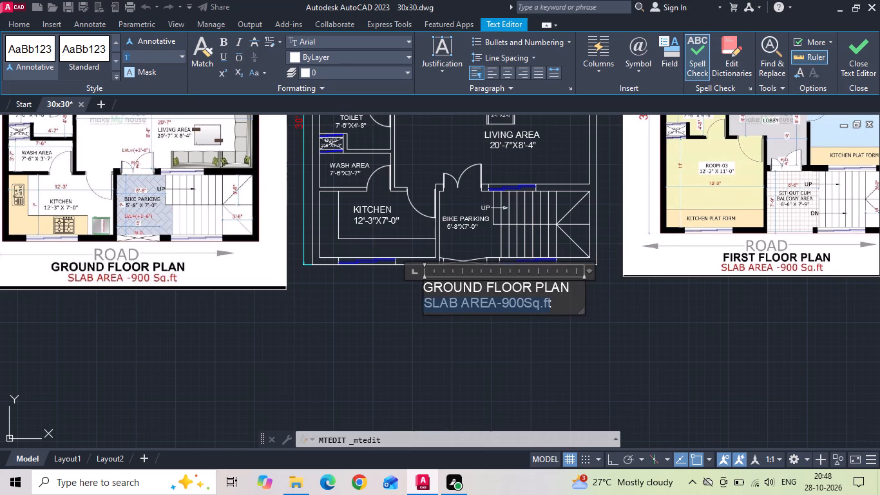
type("10\"")
key("Return")
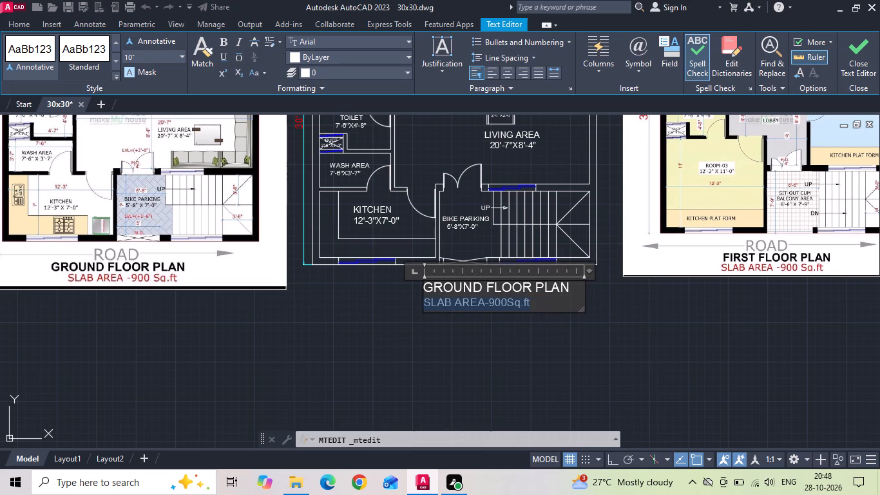
Colour the SLAB AREA-900Sq.ft line of the ground floor title red and finish editing the text.
left_click(291, 60)
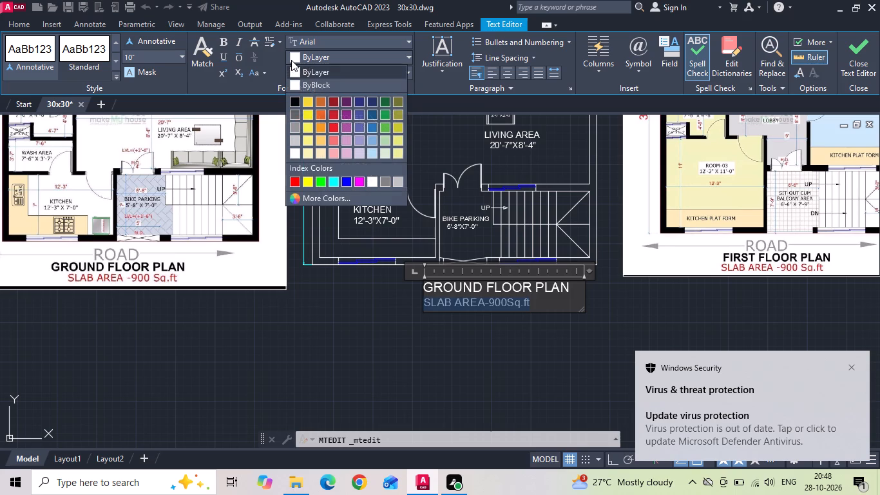
left_click(298, 183)
left_click(363, 293)
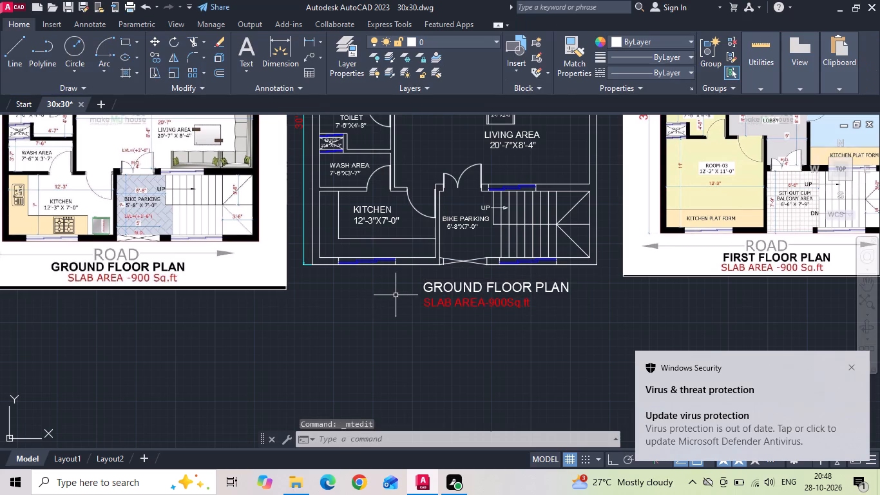
Indent the SLAB AREA-900Sq.ft line with six spaces so it sits centred beneath GROUND FLOOR PLAN.
double_click(428, 285)
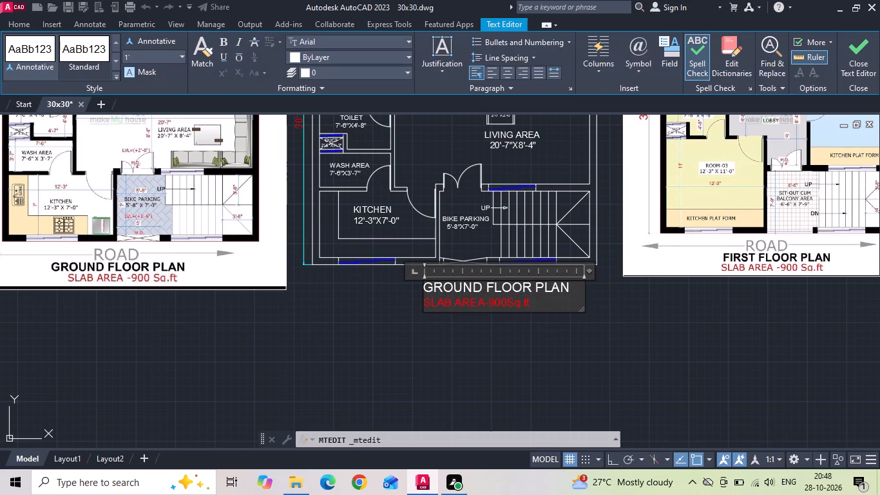
left_click(424, 307)
key("space")
key("space")
key("space")
key("space")
key("space")
key("space")
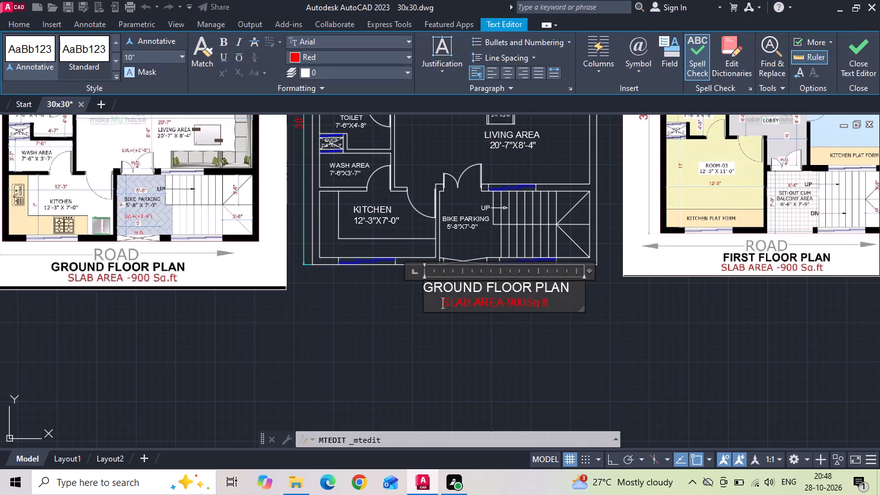
left_click(426, 306)
left_click(417, 351)
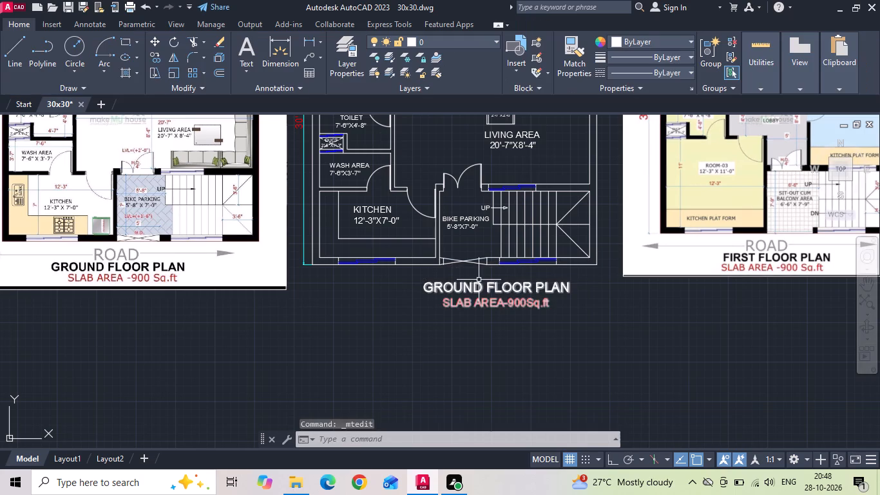
Move the ground floor title so it is centred below the drafted ground floor plan.
left_click(476, 284)
right_click(474, 284)
left_click(516, 240)
left_click_drag(564, 351, 555, 352)
left_click(515, 356)
Copy the ground floor title horizontally, with Ortho on, to below the drafted first floor plan.
left_click(469, 309)
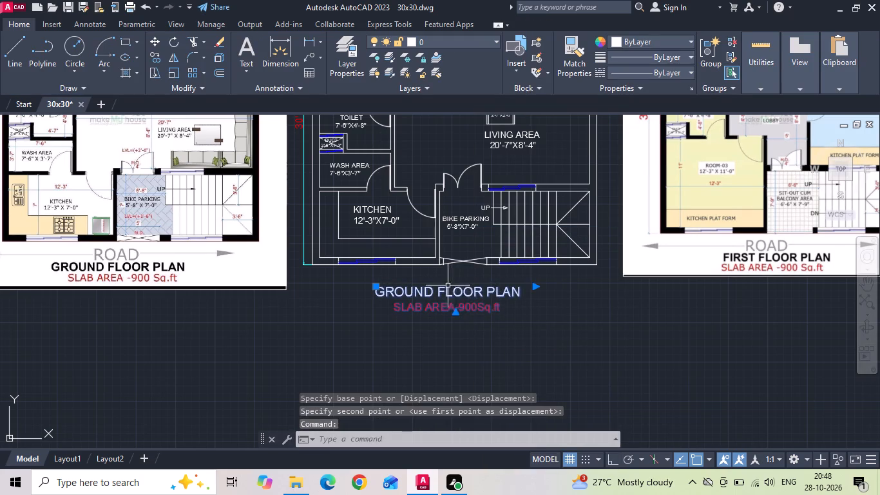
right_click(448, 286)
left_click(492, 248)
key("F8")
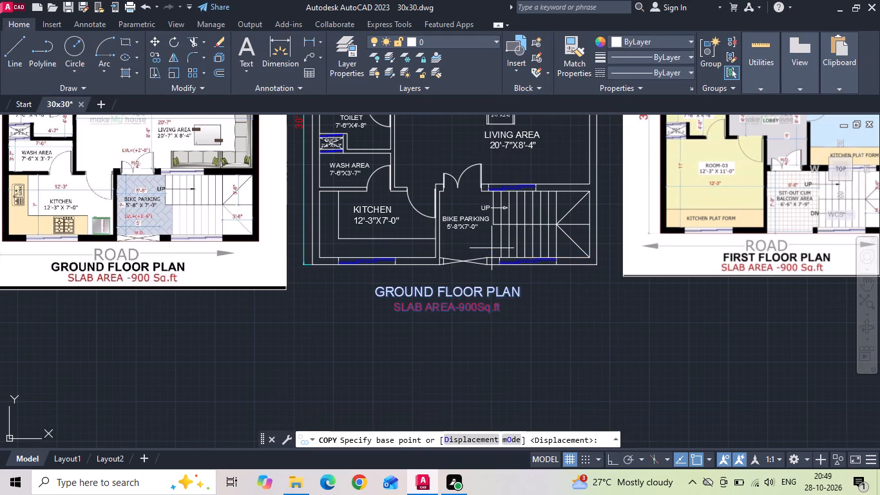
scroll(439, 259, "down", 2)
left_click_drag(383, 302, 444, 315)
scroll(705, 315, "up", 2)
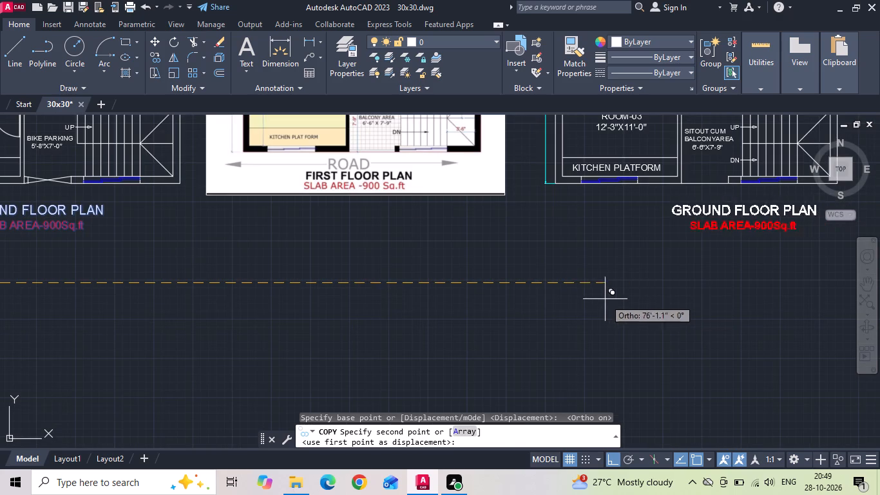
left_click(575, 291)
key("Escape")
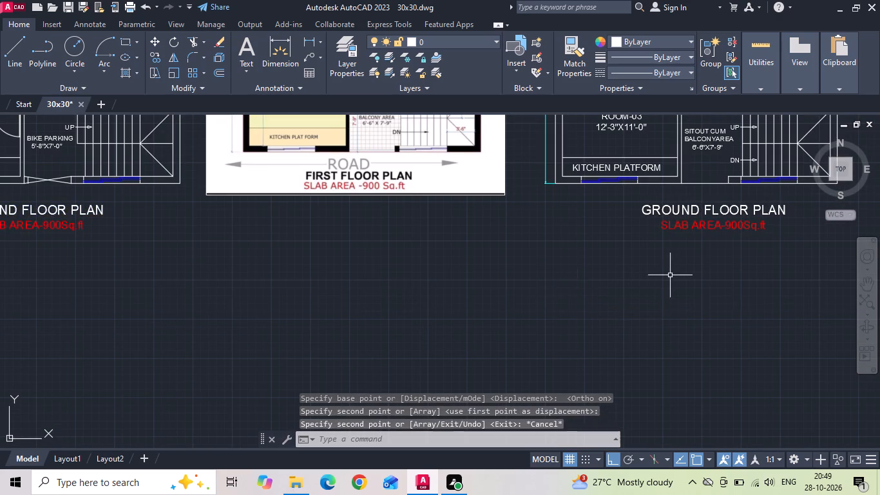
Change the copied title's heading to FIRST FLOOR PLAN.
middle_click_drag(673, 269, 549, 318)
double_click(575, 263)
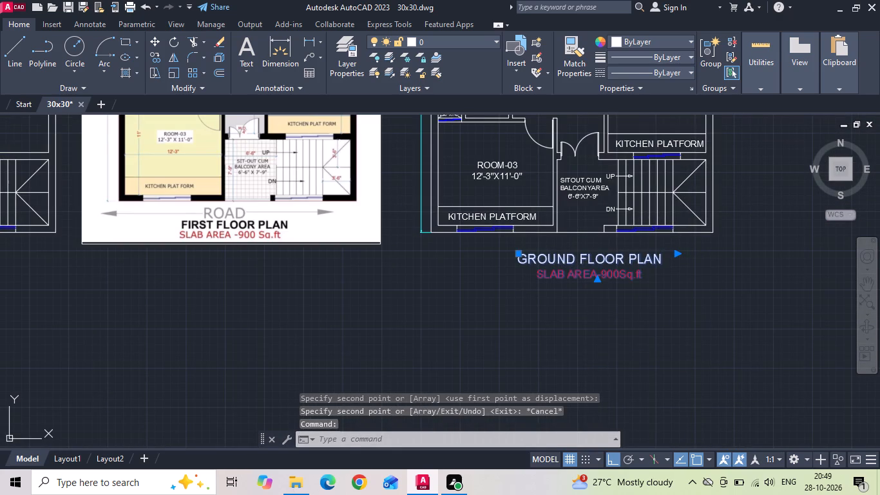
key("BackSpace")
key("BackSpace")
key("BackSpace")
key("BackSpace")
key("BackSpace")
key("BackSpace")
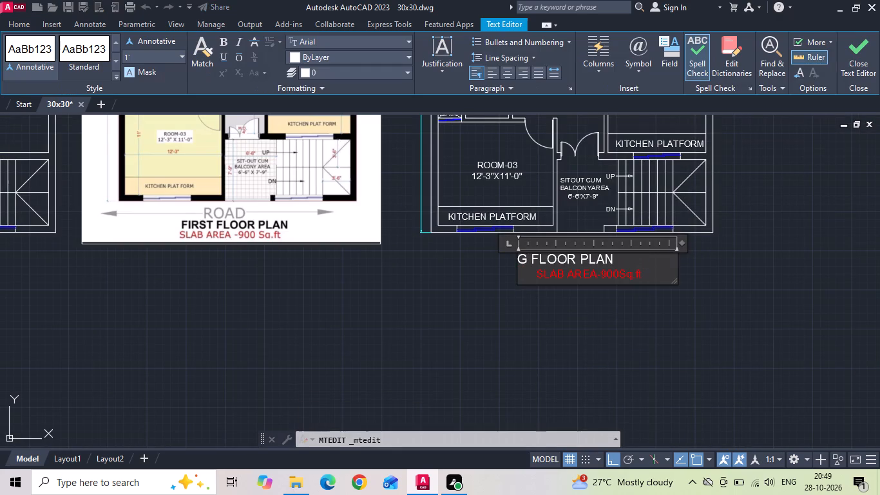
type("first")
key("BackSpace")
key("BackSpace")
key("BackSpace")
key("BackSpace")
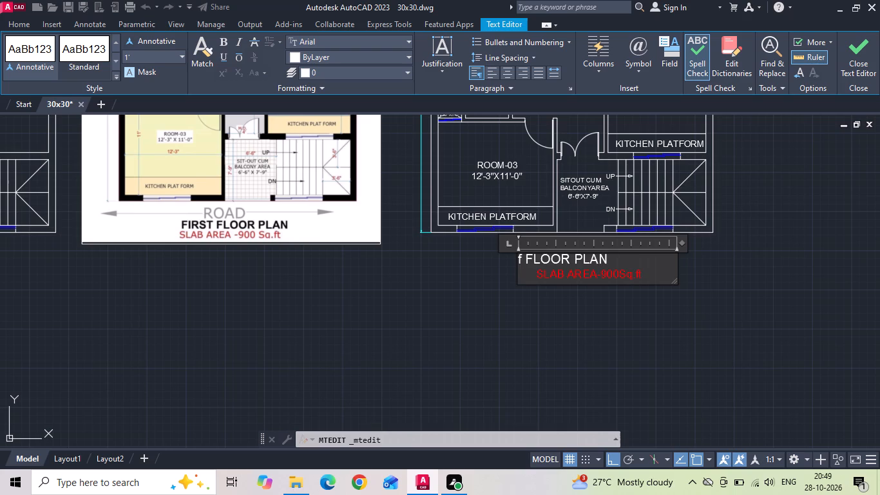
type("FIRST")
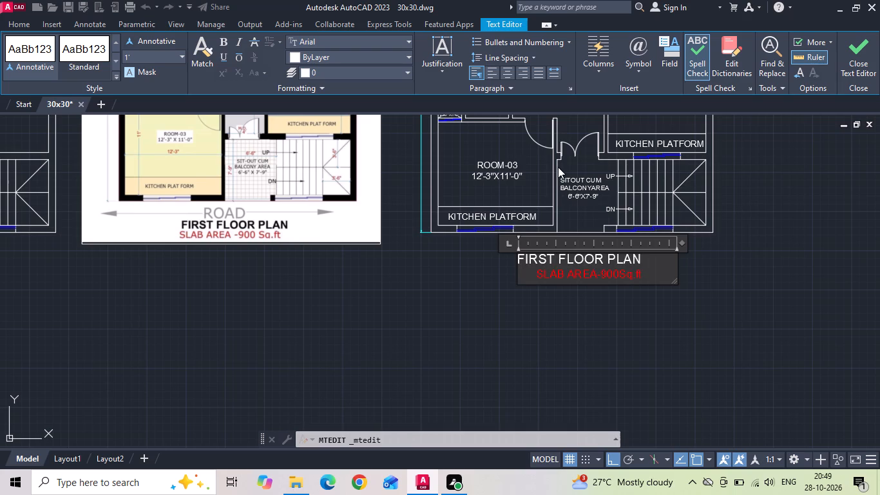
Reduce the indent of the SLAB AREA line by two spaces to centre it beneath FIRST FLOOR PLAN.
left_click(536, 273)
key("BackSpace")
key("BackSpace")
left_click(534, 315)
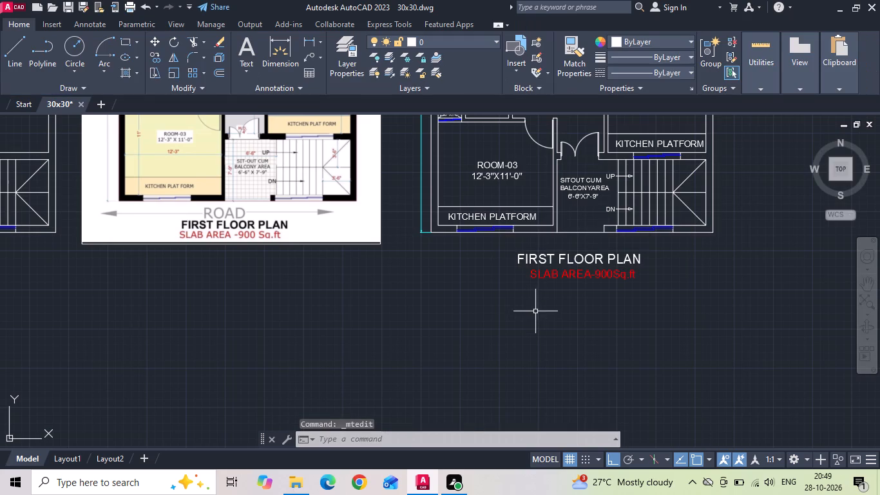
Save the drawing.
scroll(536, 306, "down", 1)
key("ctrl+s")
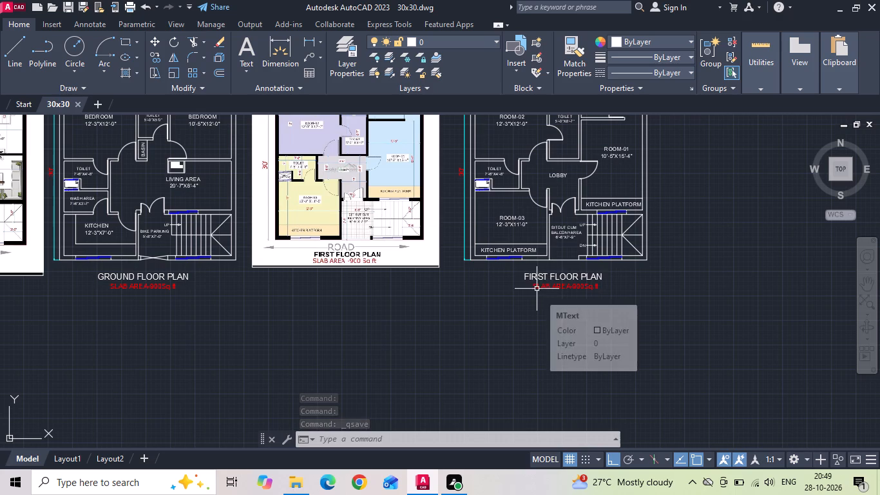
key("ctrl+s")
key("ctrl+s")
key("ctrl+s")
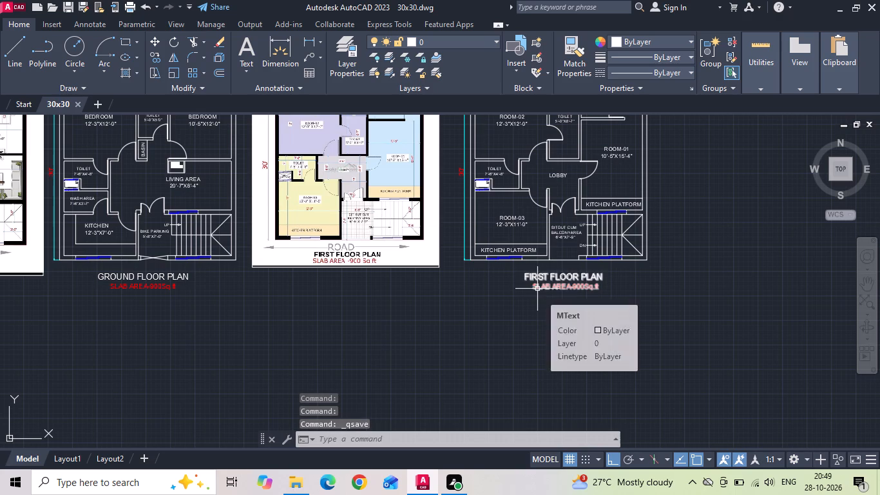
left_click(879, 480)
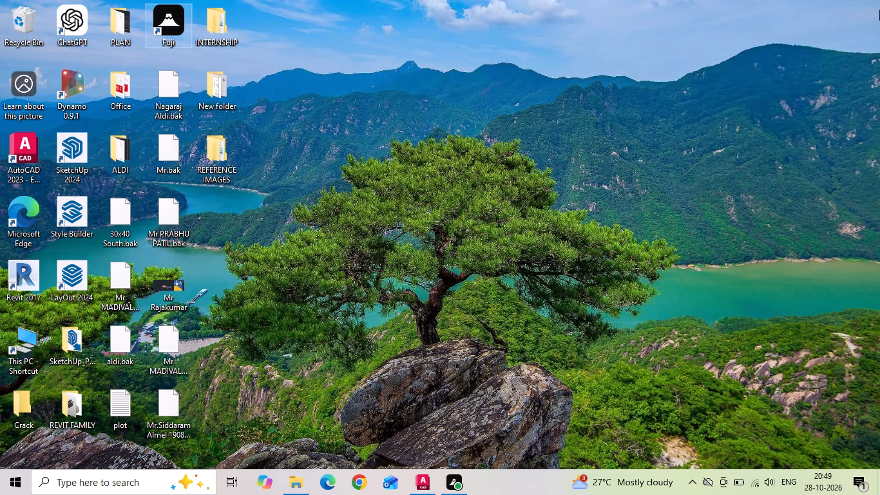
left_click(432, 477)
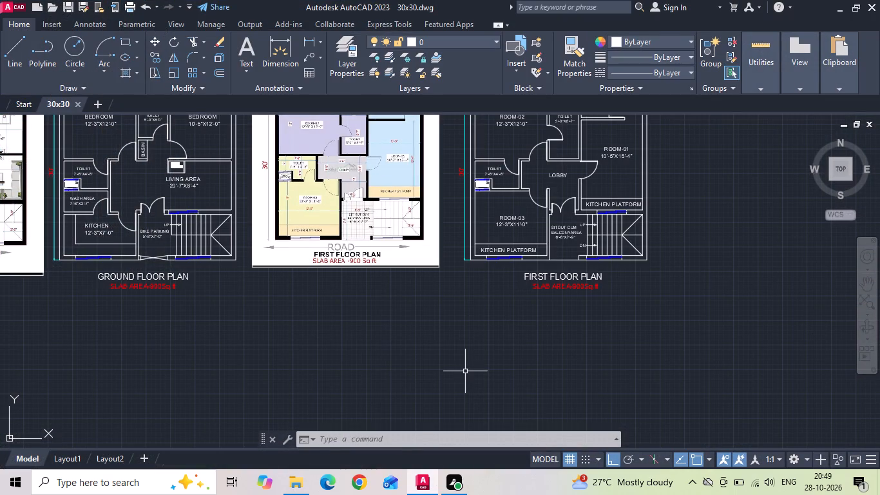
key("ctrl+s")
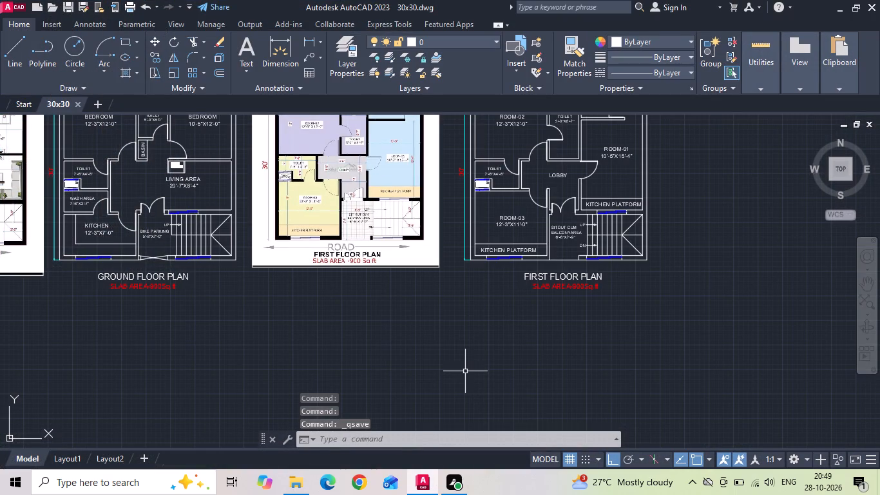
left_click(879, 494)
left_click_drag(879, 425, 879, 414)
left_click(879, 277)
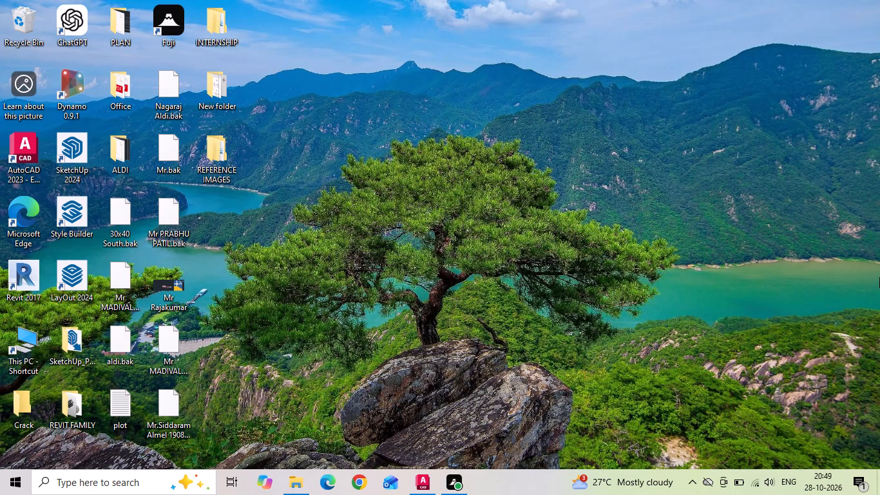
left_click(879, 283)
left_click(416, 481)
Start a solid hatch in colour 0,0,0 and fill the ground floor's outer walls and the toilet and wash area walls.
scroll(459, 284, "down", 2)
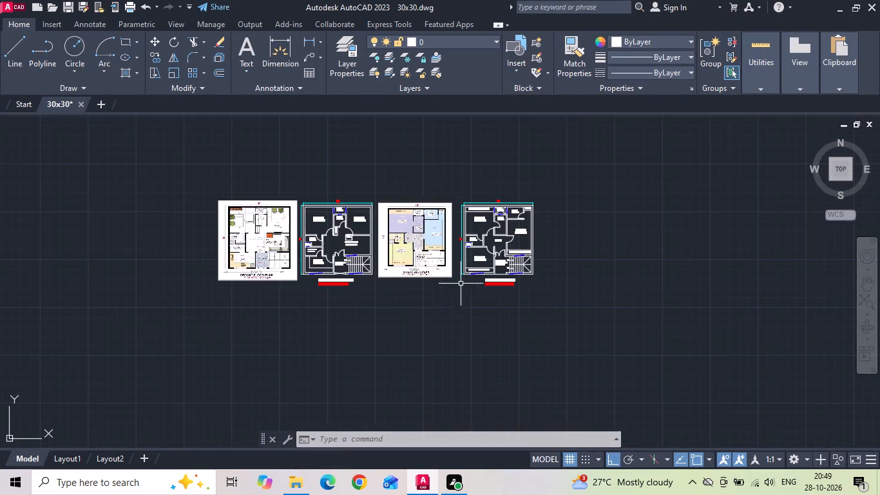
scroll(338, 242, "up", 2)
type("H")
key("space")
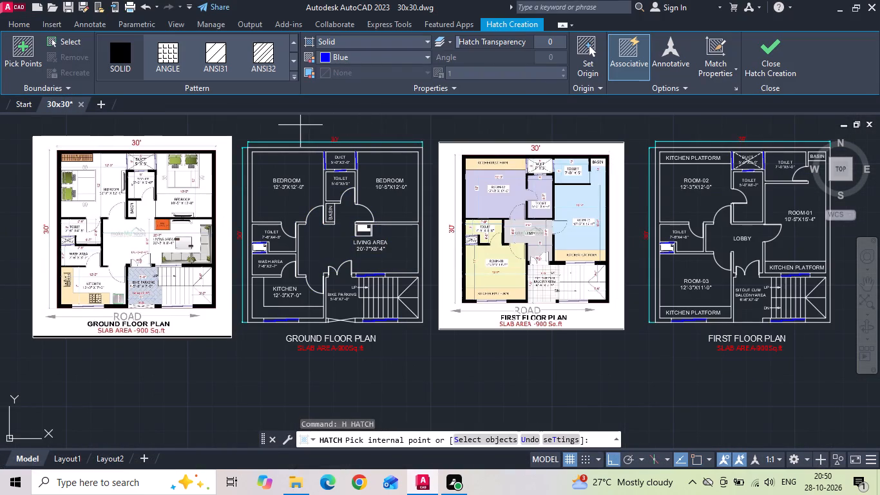
left_click(321, 56)
left_click(321, 113)
scroll(262, 163, "up", 1)
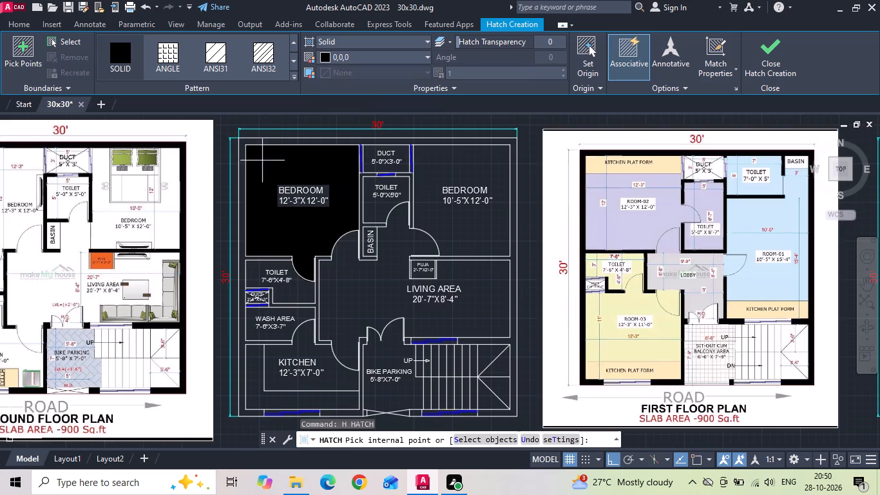
left_click(278, 142)
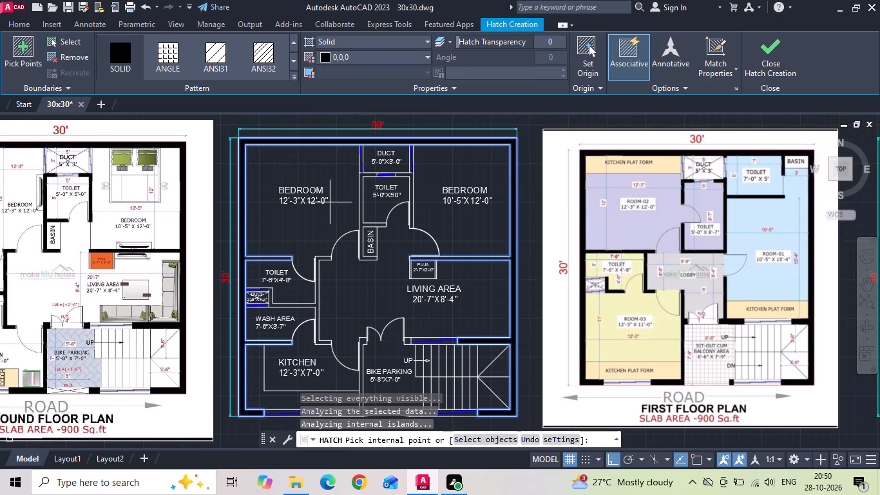
middle_click_drag(305, 301, 308, 262)
scroll(308, 262, "up", 1)
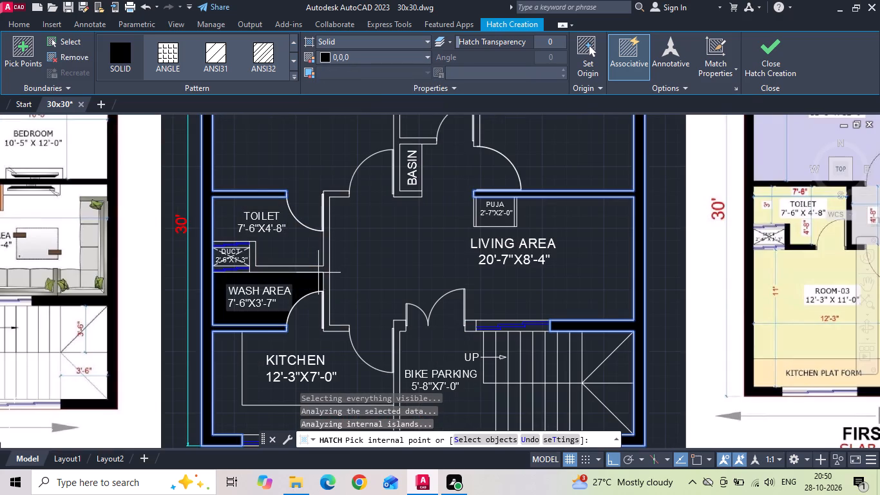
left_click(323, 269)
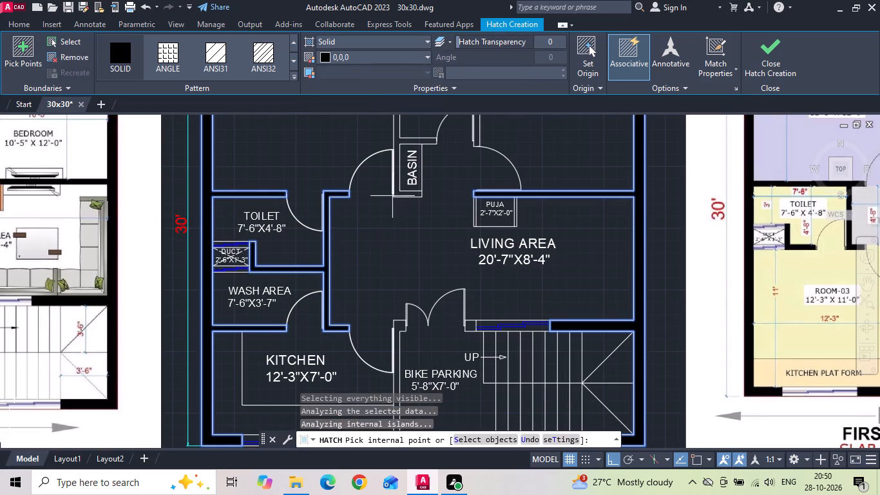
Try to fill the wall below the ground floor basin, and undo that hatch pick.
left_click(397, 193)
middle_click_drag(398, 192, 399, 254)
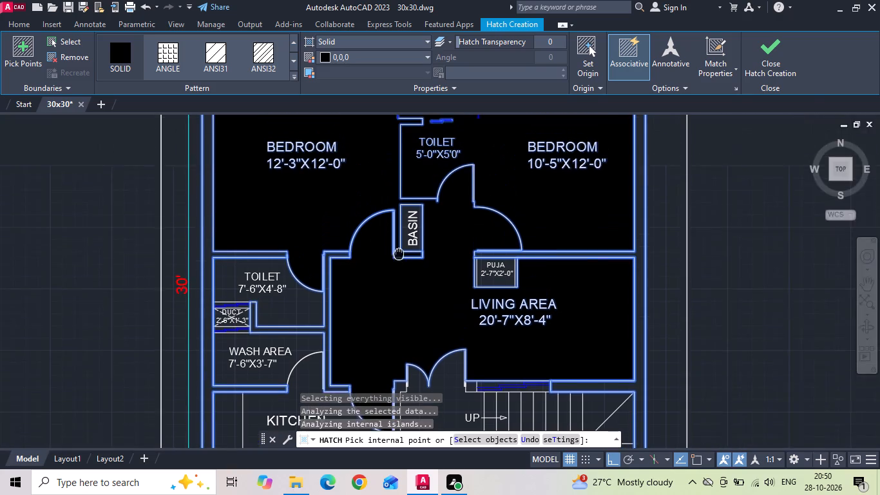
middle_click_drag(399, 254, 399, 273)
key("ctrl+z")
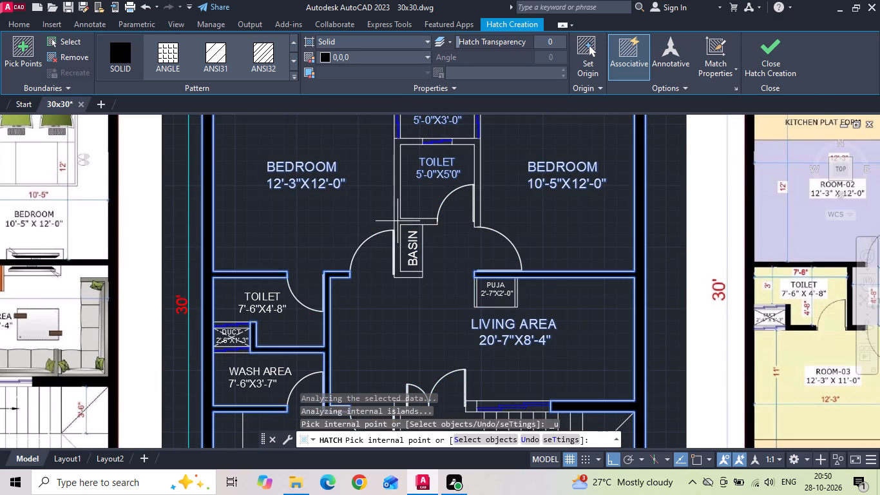
Fill the ground floor's remaining walls around the central toilet and basin, between kitchen and bike parking, and beside the entrance and stair windows.
left_click(397, 212)
left_click(473, 143)
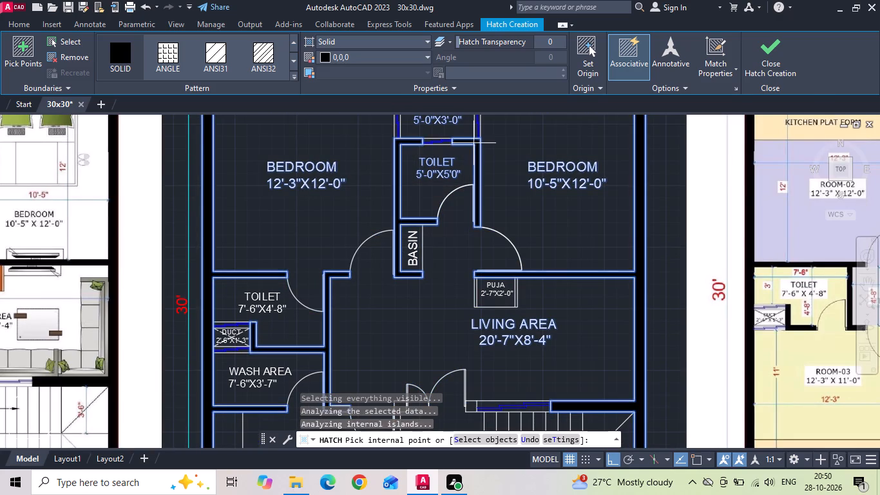
middle_click_drag(415, 313, 414, 206)
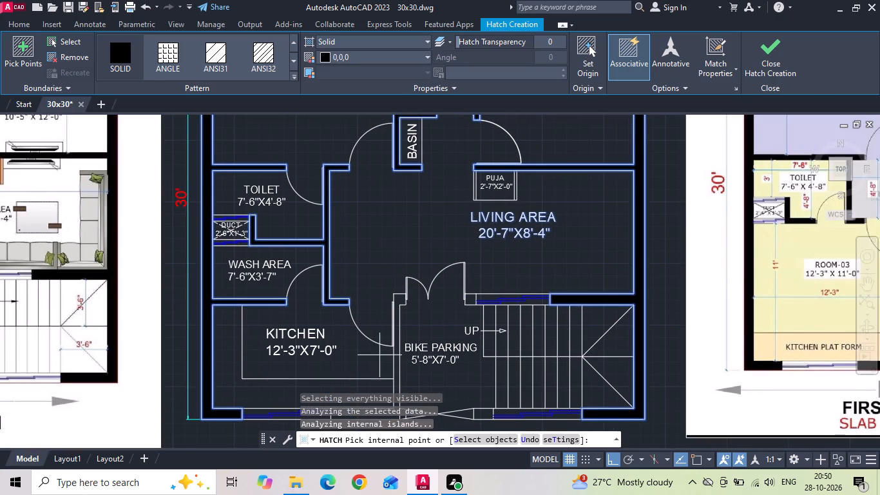
middle_click_drag(380, 349, 390, 270)
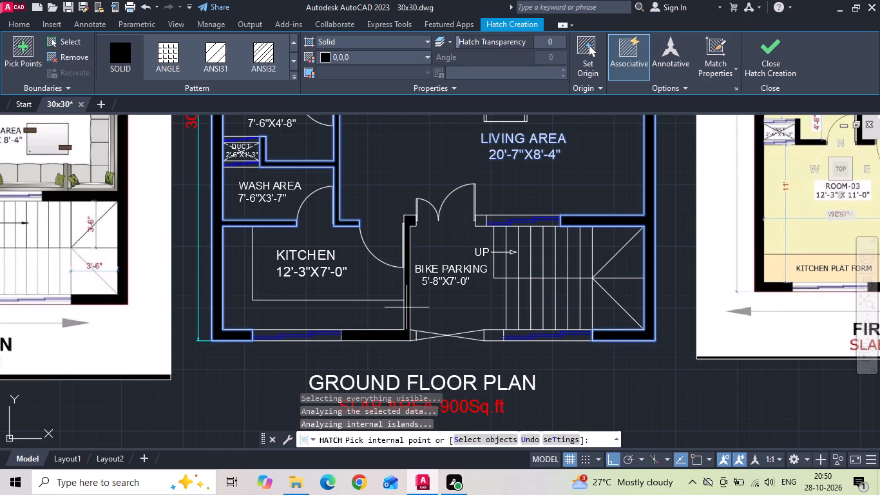
left_click(407, 307)
left_click(483, 221)
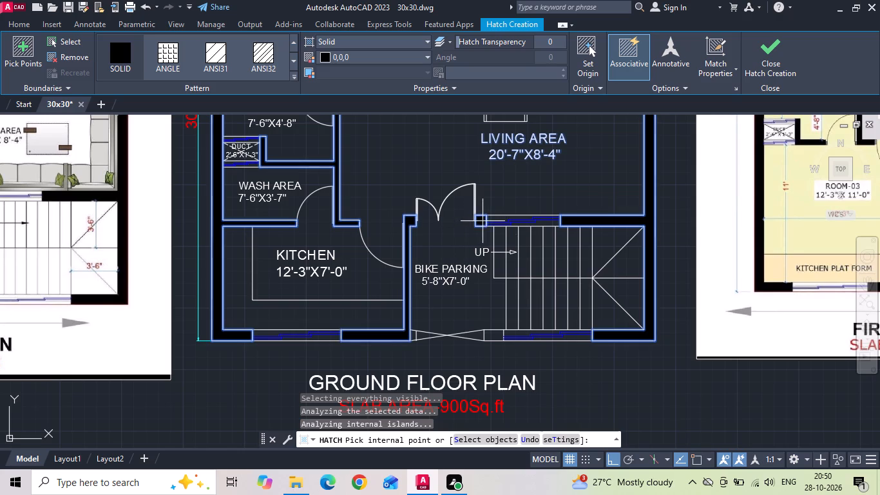
left_click(500, 335)
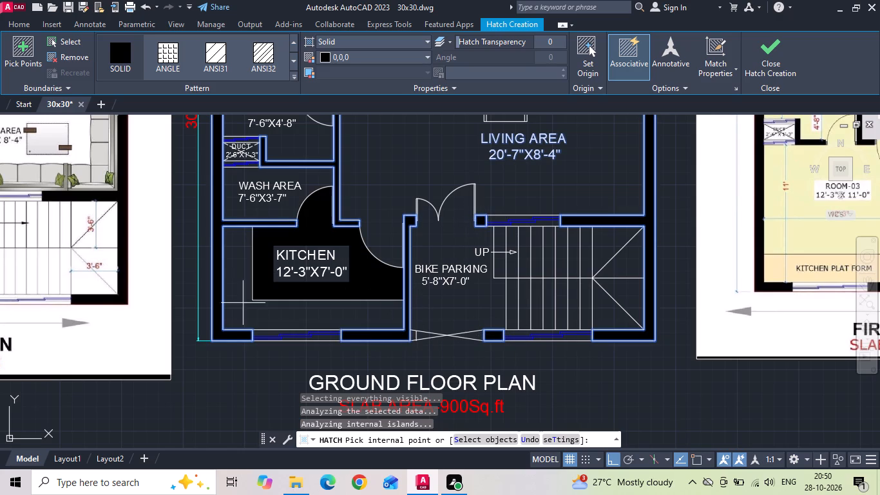
scroll(242, 346, "down", 1)
key("space")
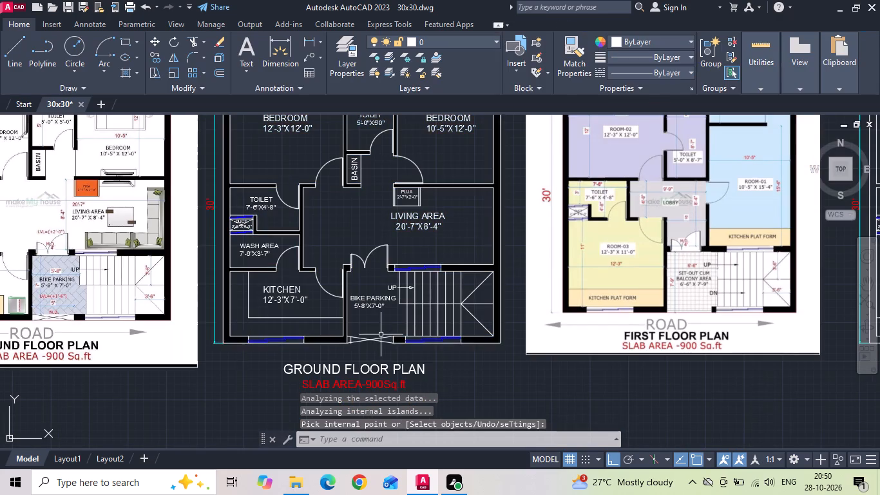
Erase the short vertical line at the bike parking gate, next to the kitchen wall.
scroll(381, 334, "up", 2)
left_click(303, 348)
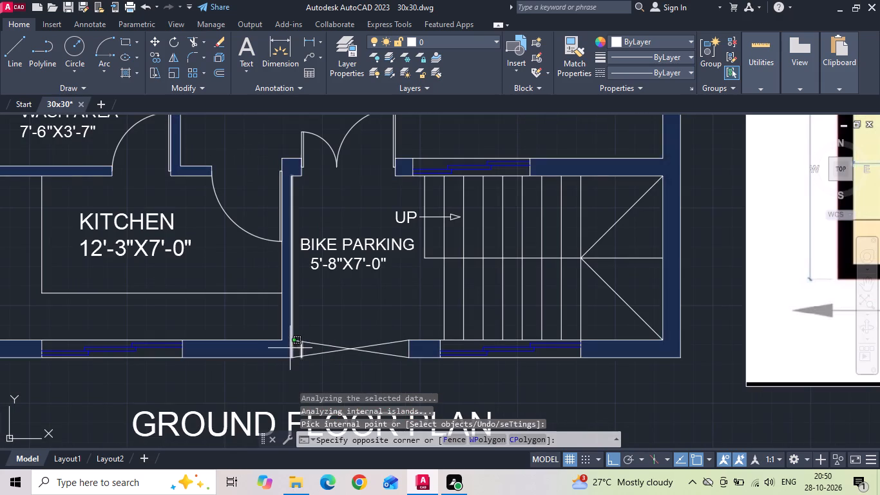
left_click(296, 348)
key("Delete")
Start a solid hatch in colour 0,0,0 and fill the first floor's outer walls and the walls around its three toilets.
key("h")
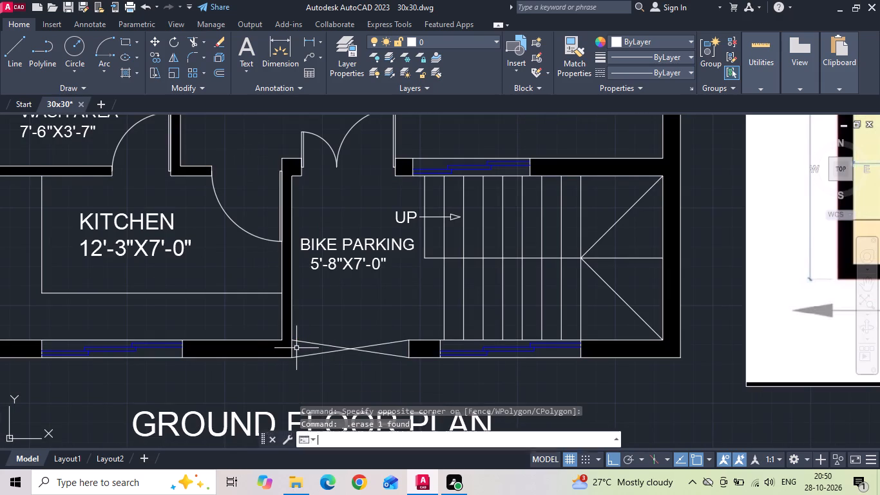
key("space")
scroll(269, 267, "down", 2)
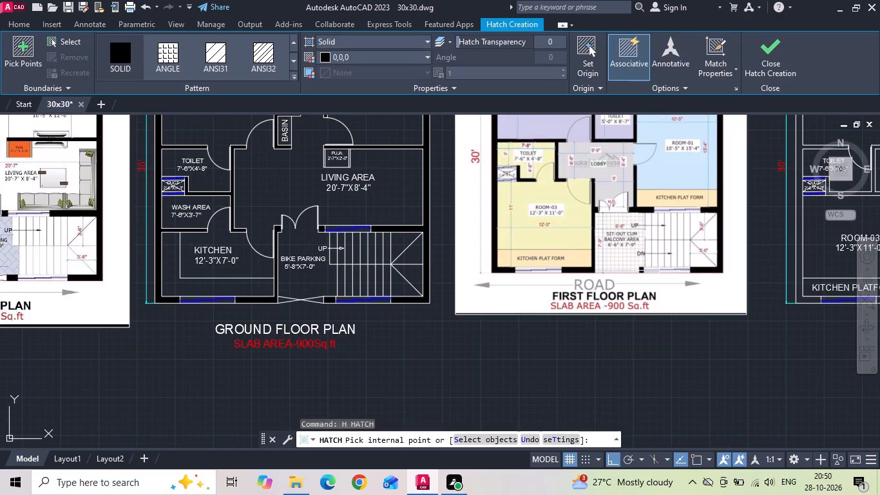
middle_click_drag(629, 264, 344, 265)
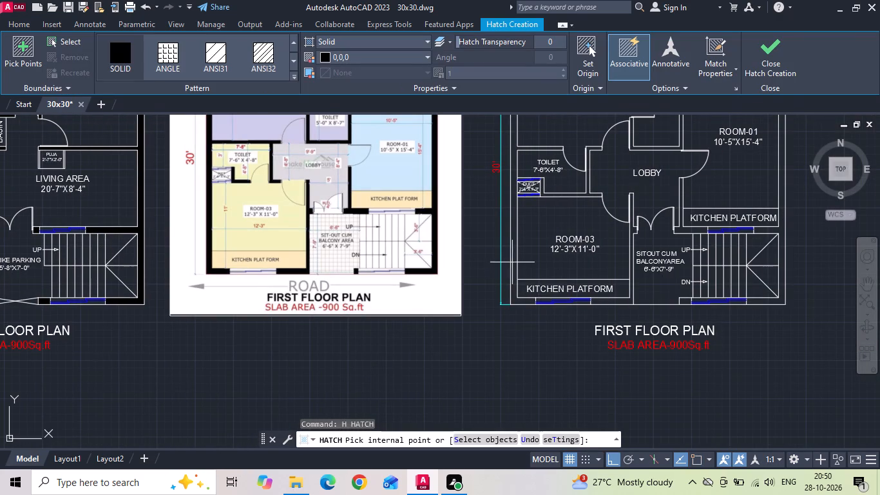
middle_click_drag(515, 252, 508, 316)
scroll(508, 299, "down", 1)
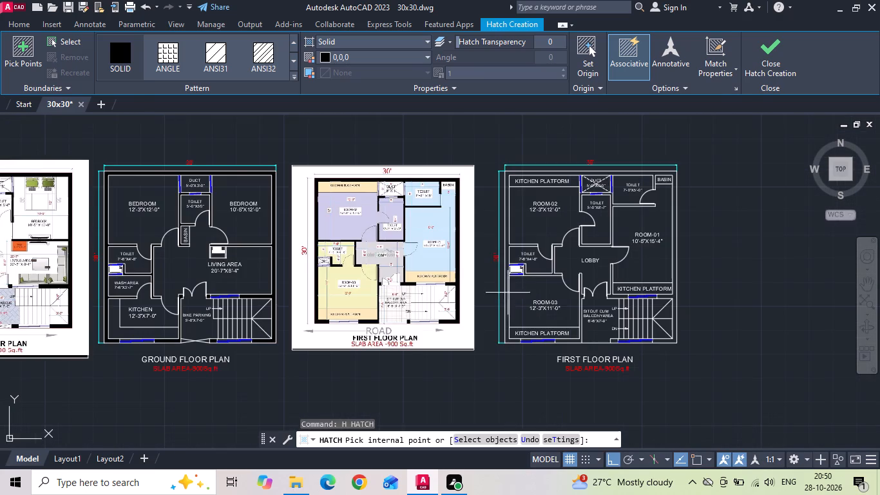
left_click(508, 239)
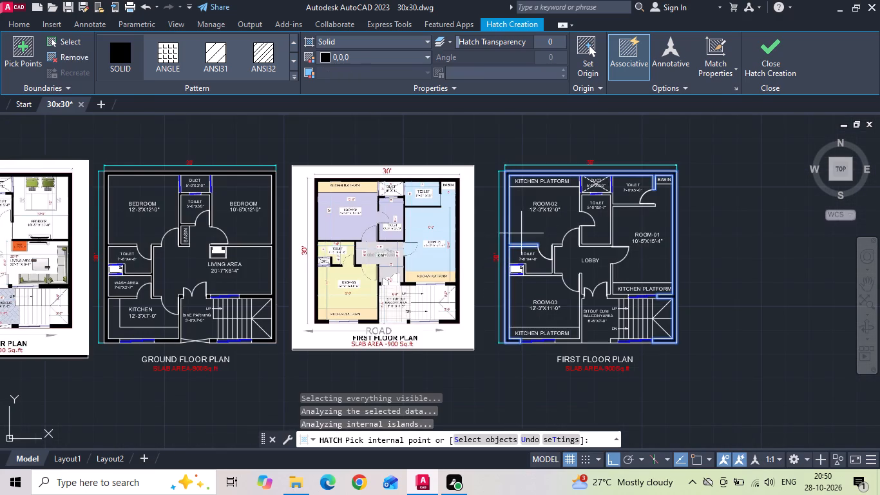
scroll(582, 206, "up", 2)
left_click(652, 217)
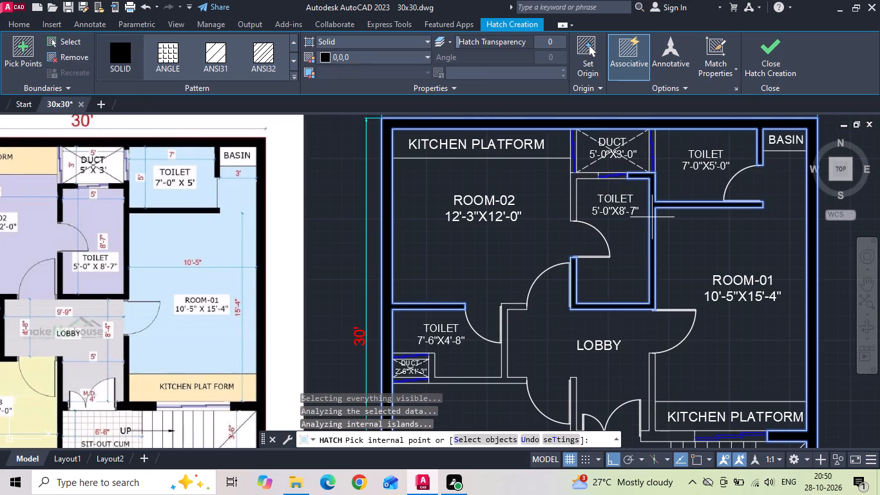
left_click(573, 184)
left_click(504, 327)
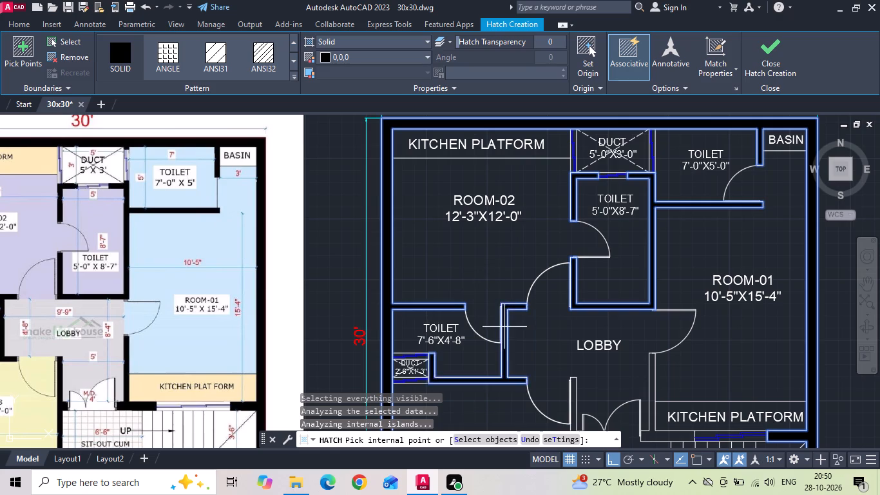
Fill the first floor walls between Room-03 and the sitout, beside the lobby's double door and Room-01, and at the front stair window.
middle_click_drag(502, 307, 452, 157)
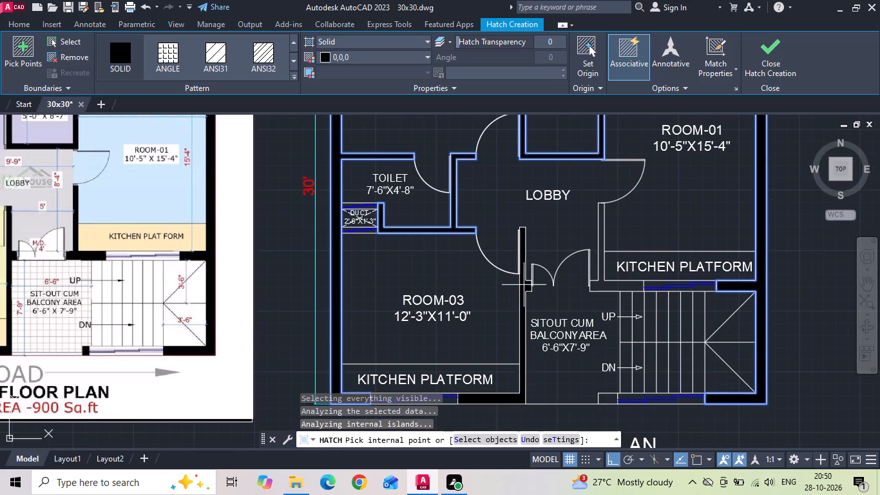
left_click(524, 286)
left_click(616, 288)
middle_click_drag(569, 318, 557, 251)
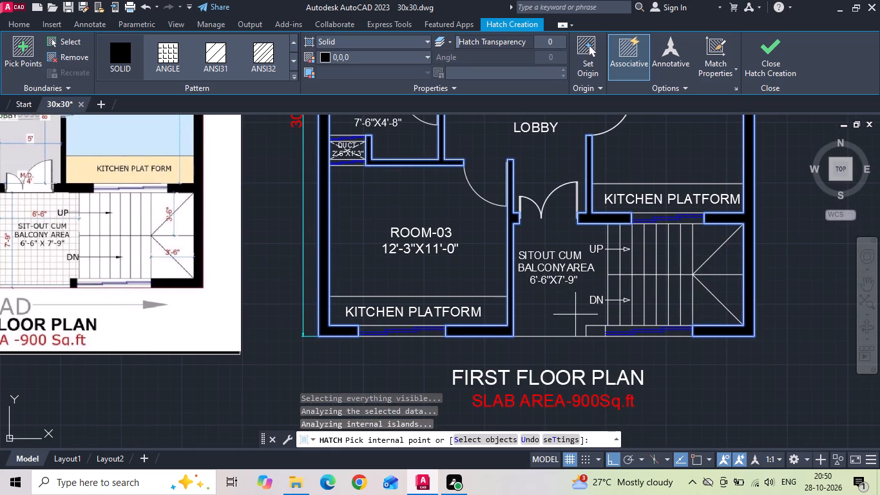
left_click(591, 331)
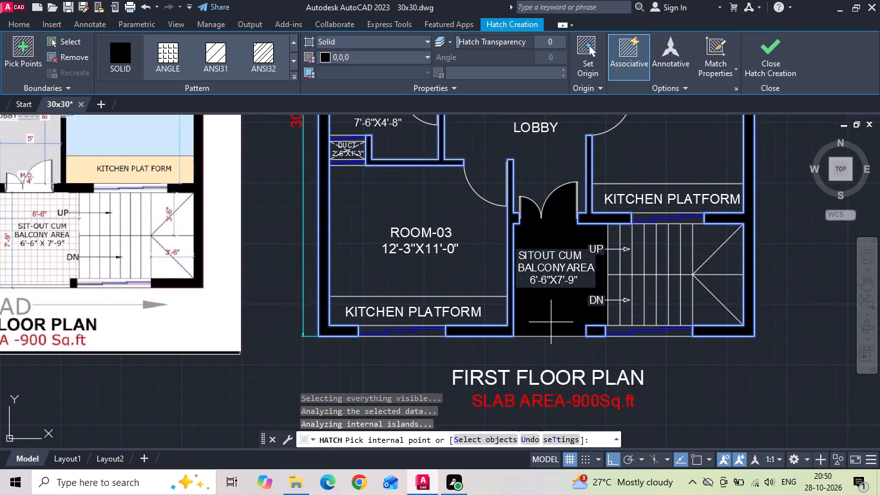
key("space")
Save the drawing.
key("ctrl+s")
key("ctrl+s")
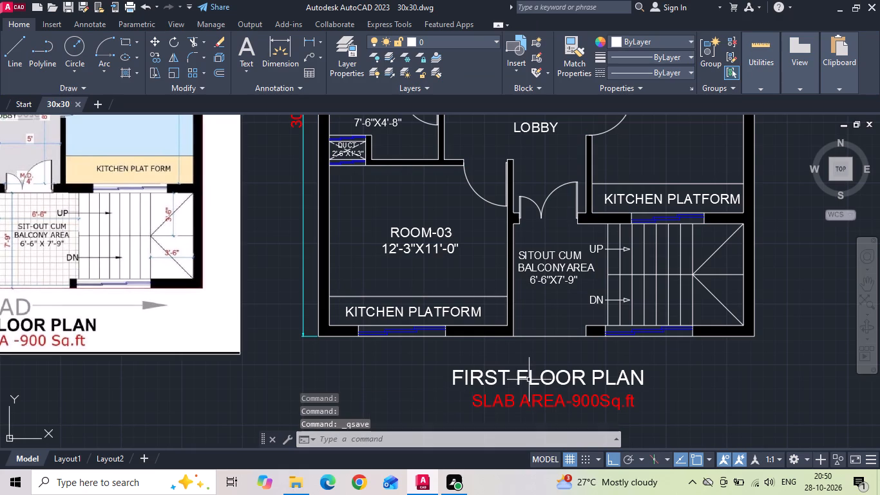
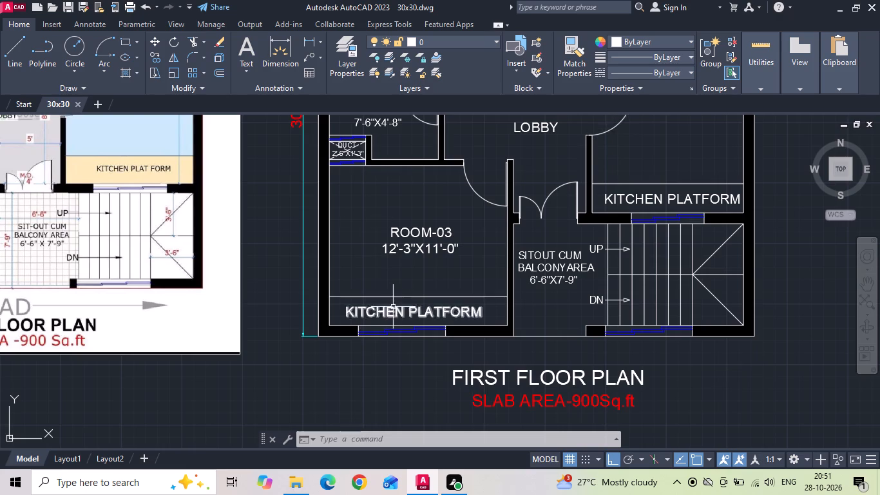
Copy the drafted ground and first floor plans, with their titles, about 43'-8" straight down below the originals.
scroll(434, 302, "down", 2)
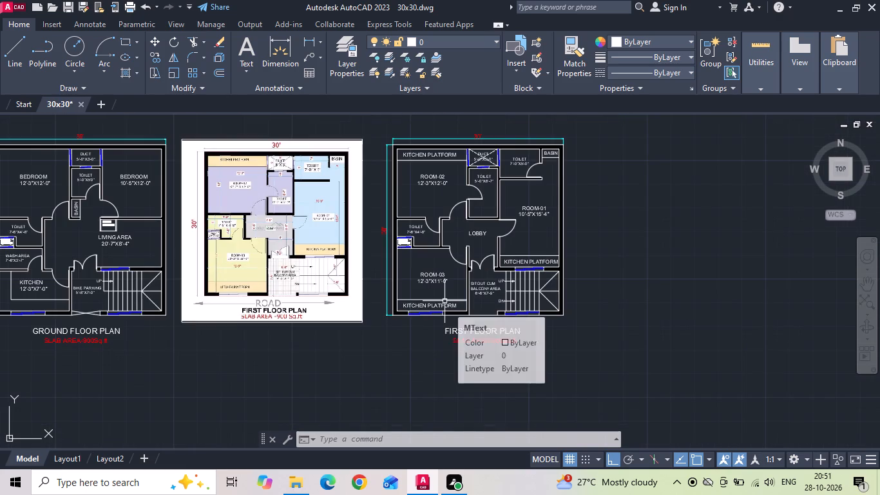
scroll(399, 312, "down", 1)
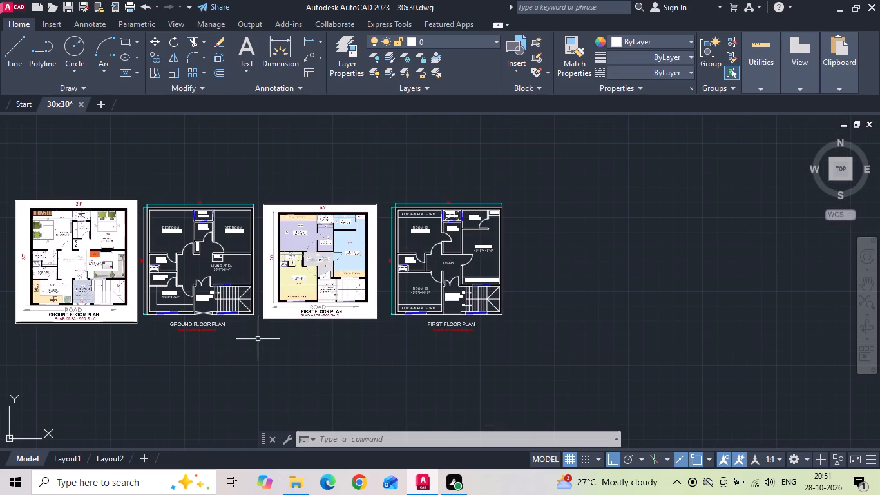
left_click(260, 334)
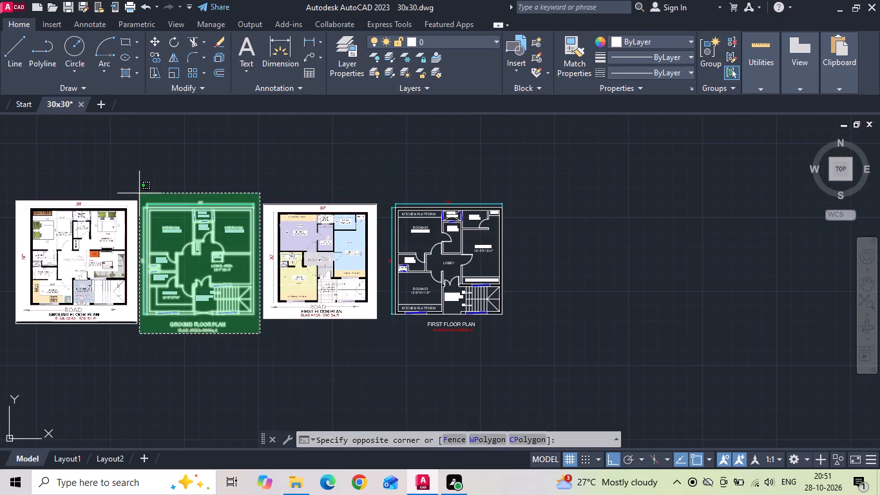
left_click(139, 193)
left_click_drag(376, 189, 393, 208)
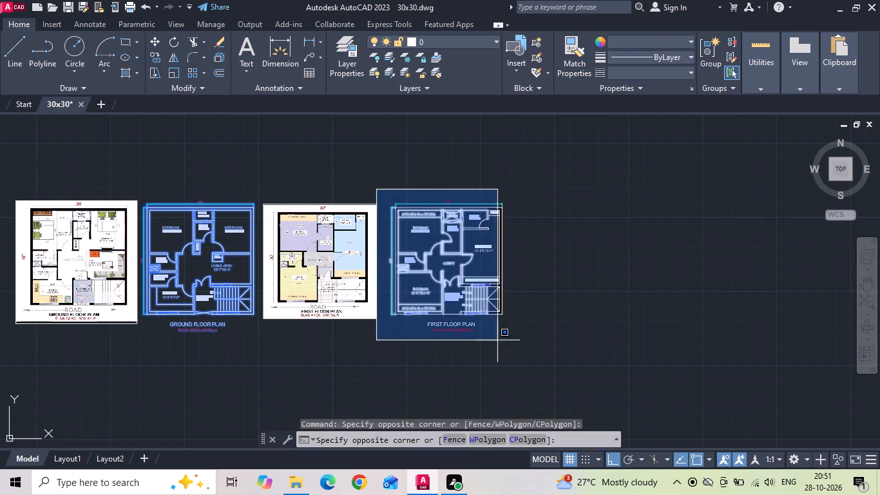
left_click(548, 352)
right_click(564, 224)
left_click(600, 266)
scroll(551, 192, "down", 1)
left_click_drag(601, 215, 594, 276)
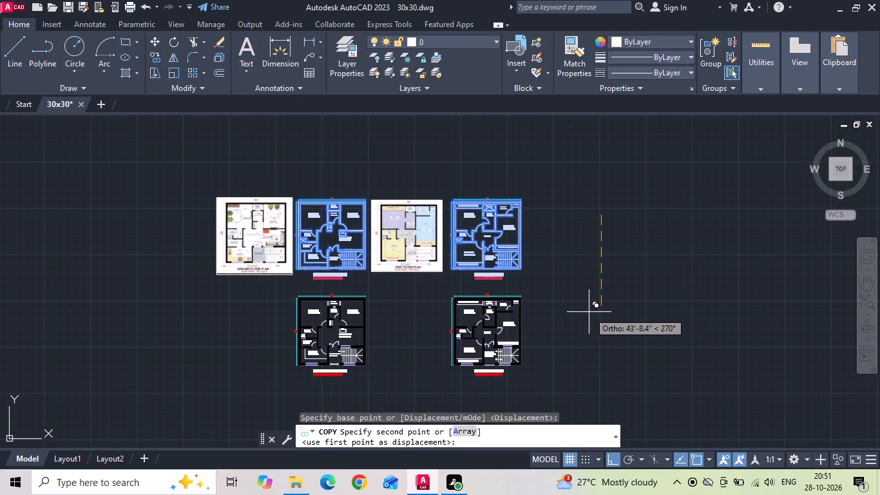
left_click(589, 311)
key("Escape")
Move the copied first floor plan, without its title, about 35' horizontally toward the copied ground floor plan.
left_click_drag(443, 374, 481, 364)
left_click(552, 288)
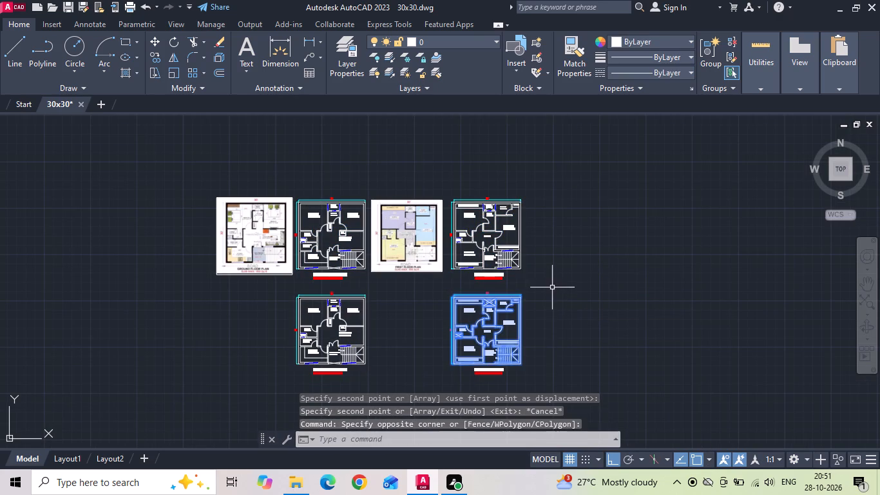
right_click(552, 287)
left_click(586, 248)
scroll(426, 367, "up", 2)
middle_click(425, 355)
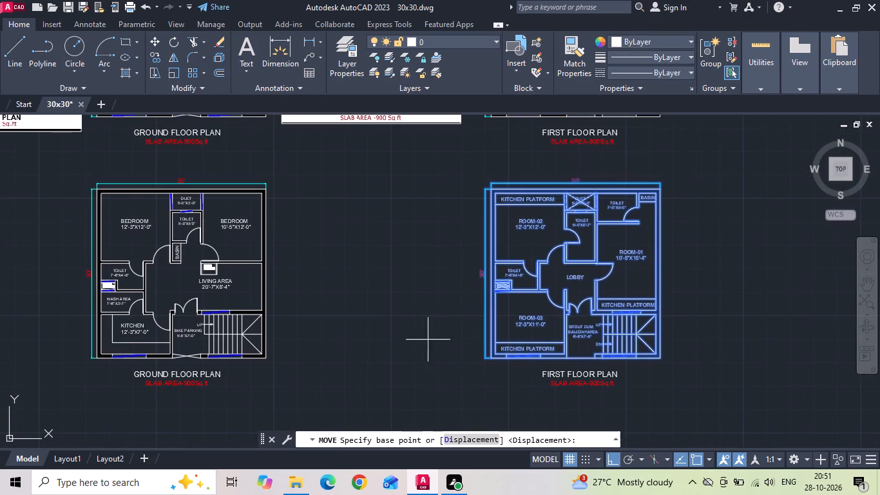
left_click_drag(455, 264, 445, 264)
scroll(256, 242, "up", 2)
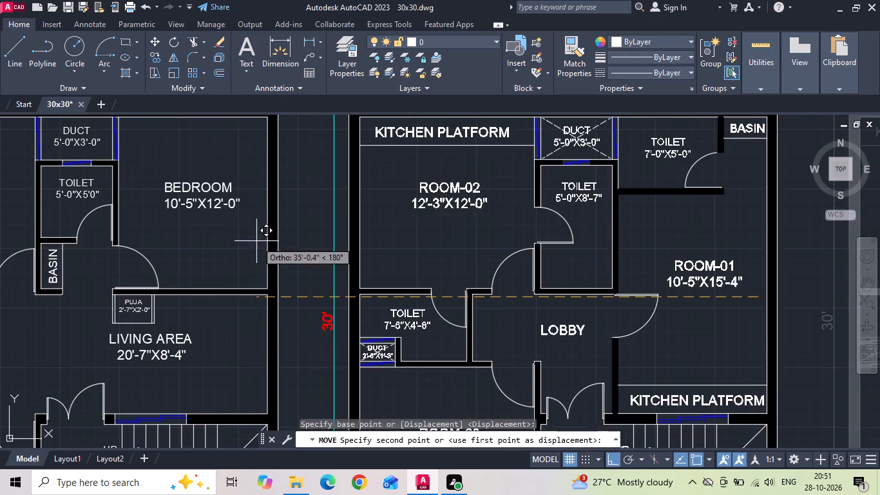
scroll(262, 242, "up", 1)
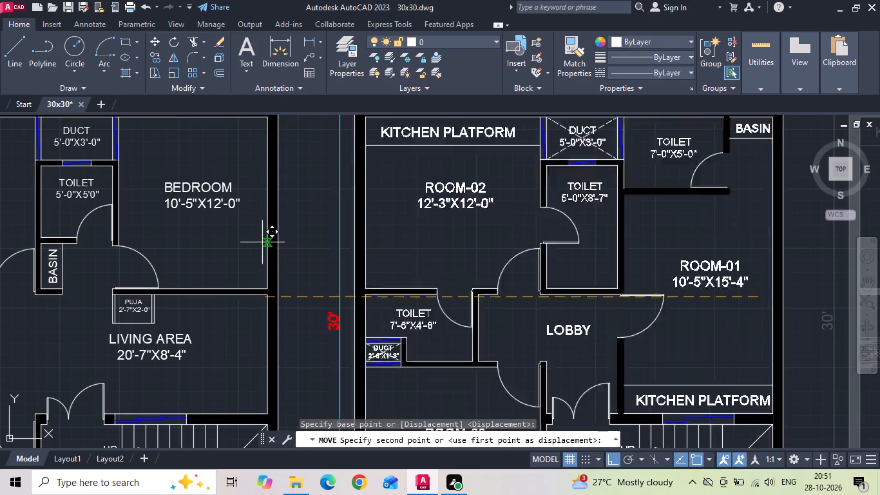
scroll(262, 242, "up", 1)
left_click(262, 242)
Override the ISO-25 dimension style with a text height of 6" and make the override current.
scroll(443, 280, "down", 3)
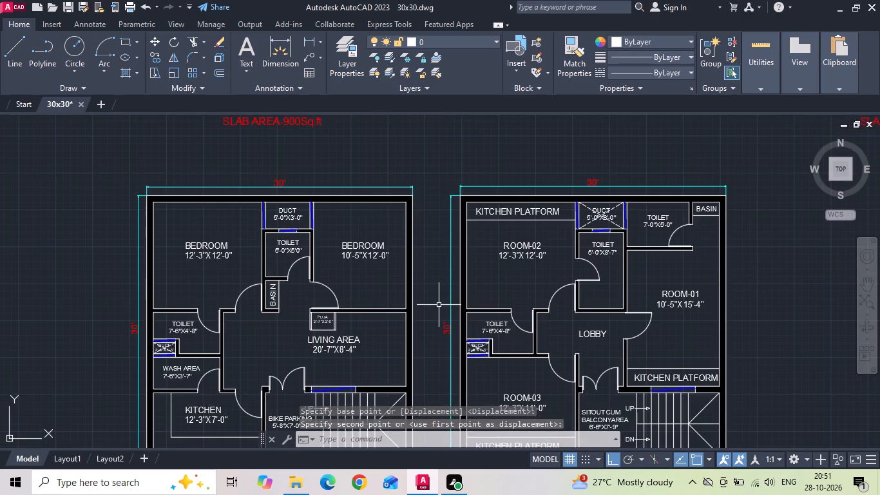
type("D")
key("space")
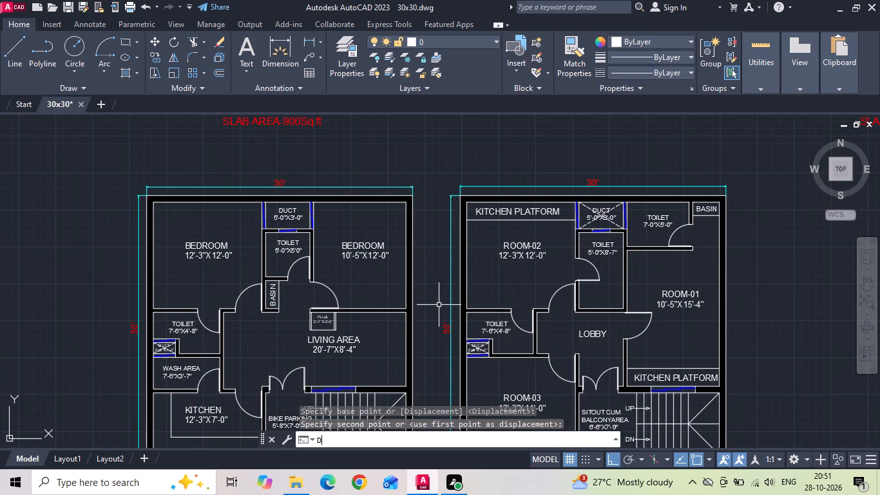
left_click(556, 233)
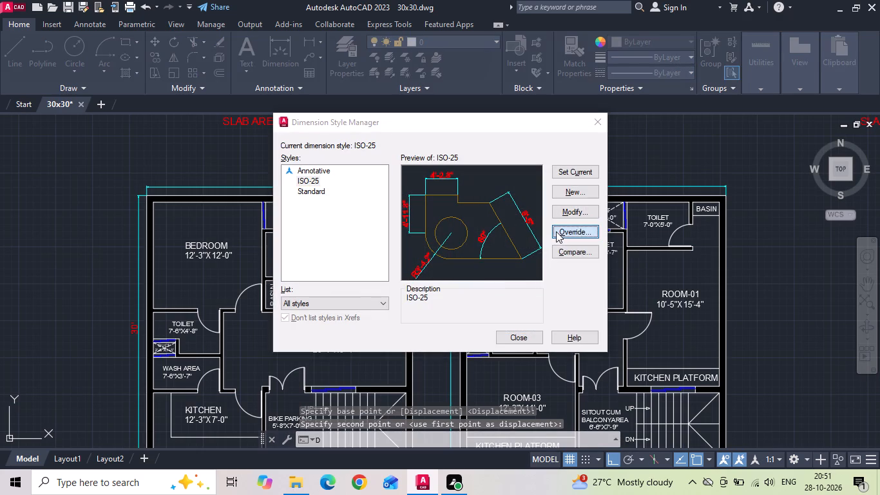
left_click(407, 188)
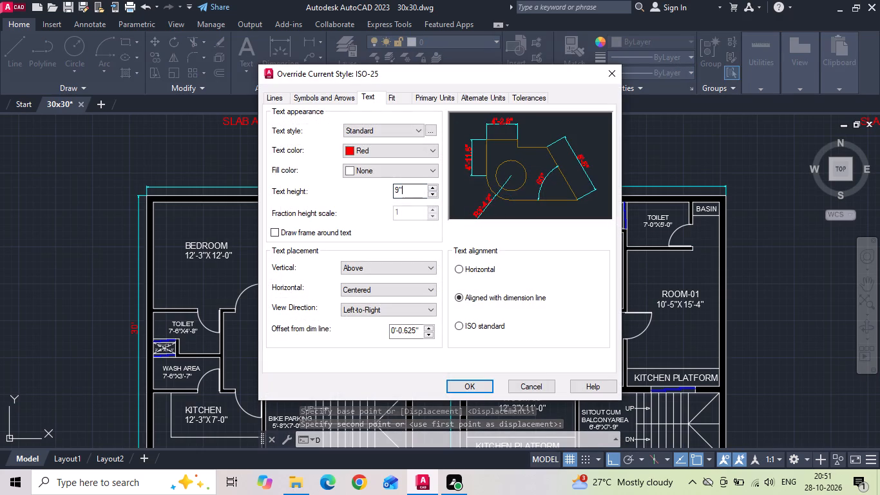
key("BackSpace")
key("BackSpace")
key("BackSpace")
key("BackSpace")
key("BackSpace")
key("BackSpace")
key("BackSpace")
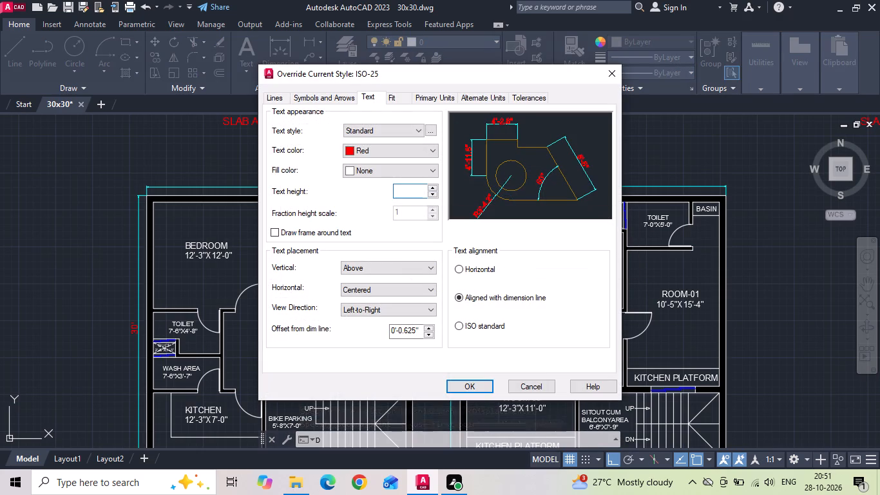
type("6\"")
key("Return")
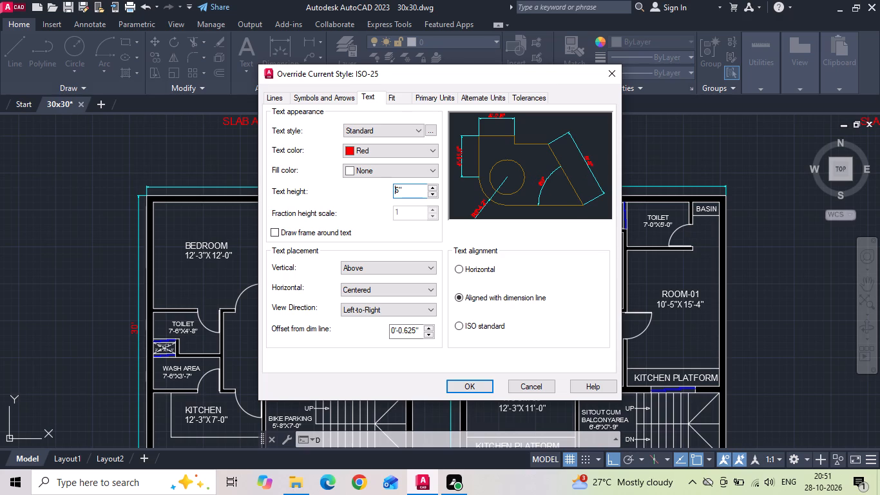
left_click(463, 385)
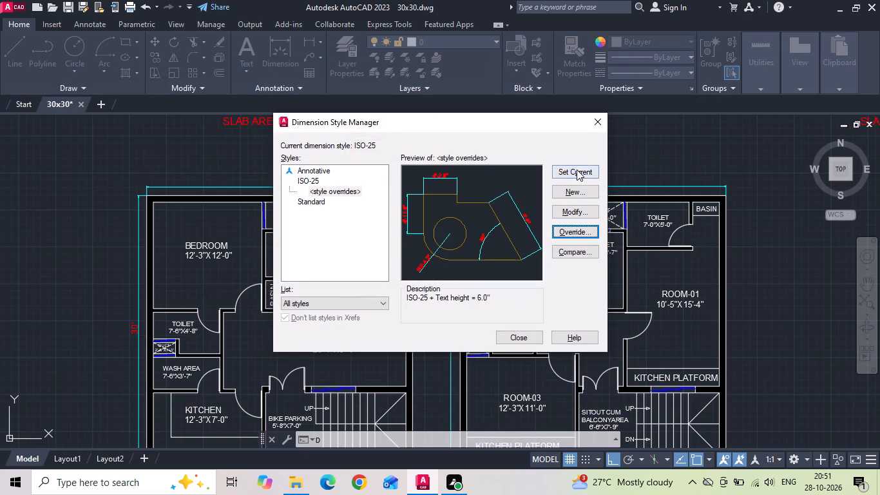
left_click(577, 170)
left_click(516, 336)
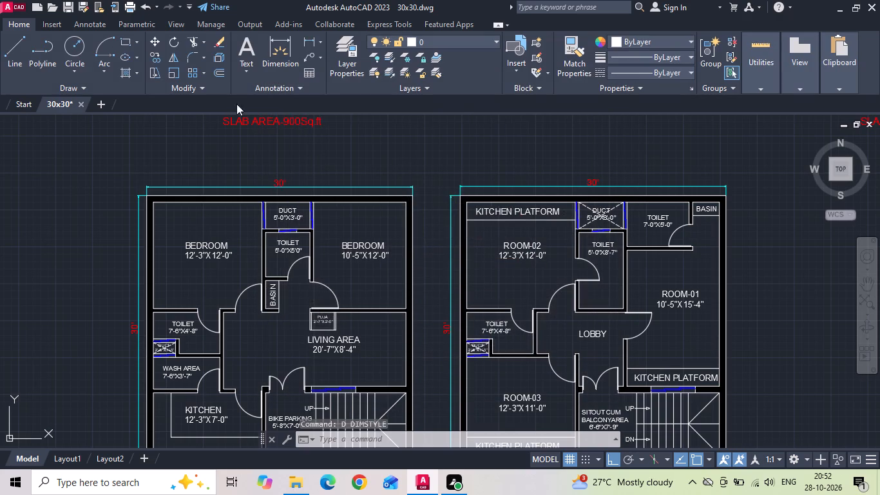
Add linear dimensions for the inner width and height of the 12'-3"X12'-0" bedroom in the copied ground floor plan.
type("DLI")
key("space")
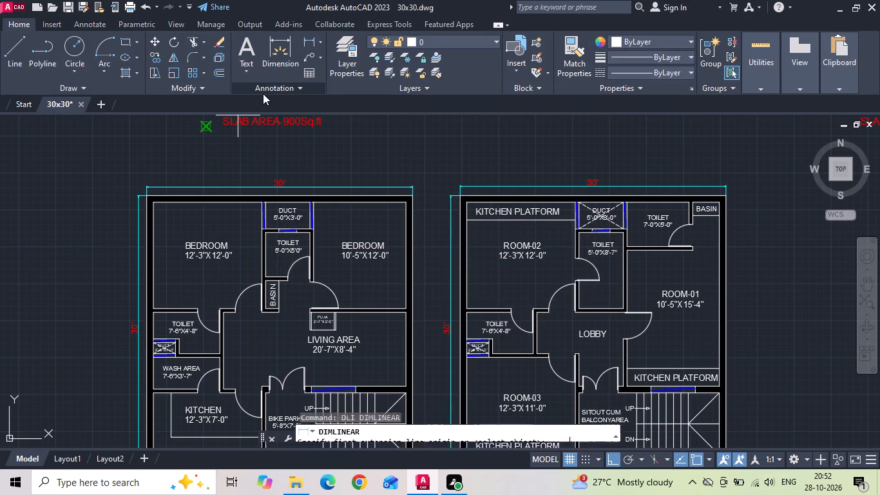
scroll(169, 240, "up", 2)
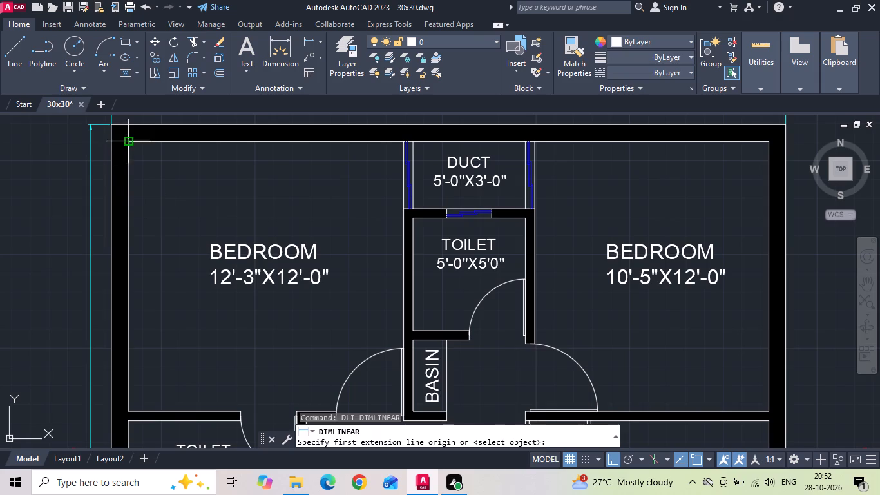
left_click(128, 143)
left_click(403, 142)
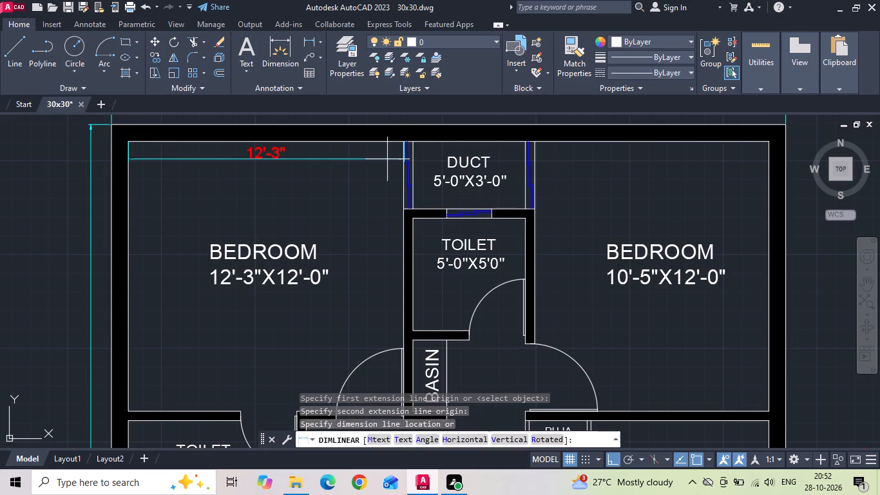
left_click(387, 159)
key("space")
left_click_drag(131, 142, 130, 150)
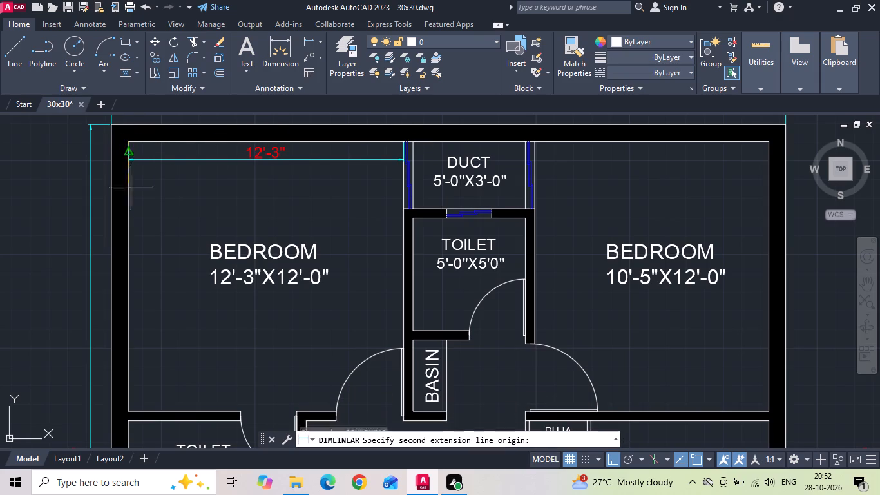
left_click(125, 411)
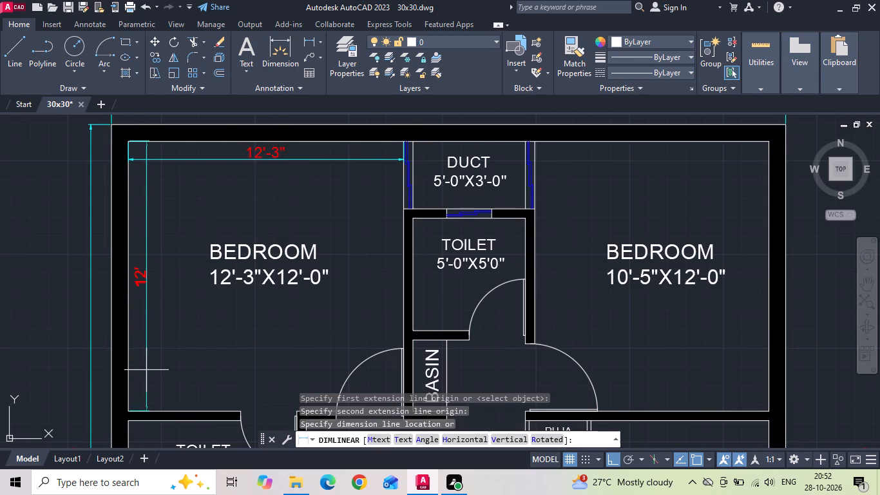
left_click(146, 370)
Dimension the lower inner wall of the 7'-6"X4'-8" toilet, from the duct wall to the door-side wall.
scroll(285, 247, "down", 1)
middle_click_drag(276, 353, 303, 228)
scroll(196, 266, "up", 2)
key("space")
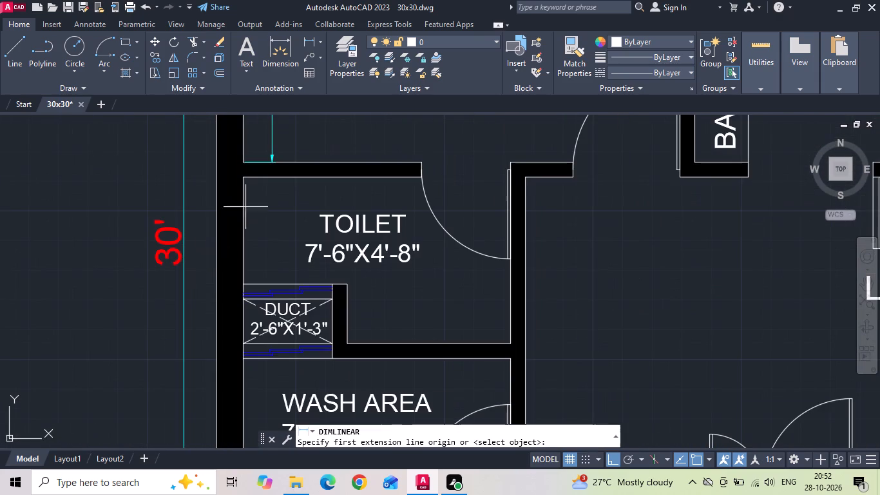
left_click(513, 344)
left_click(343, 341)
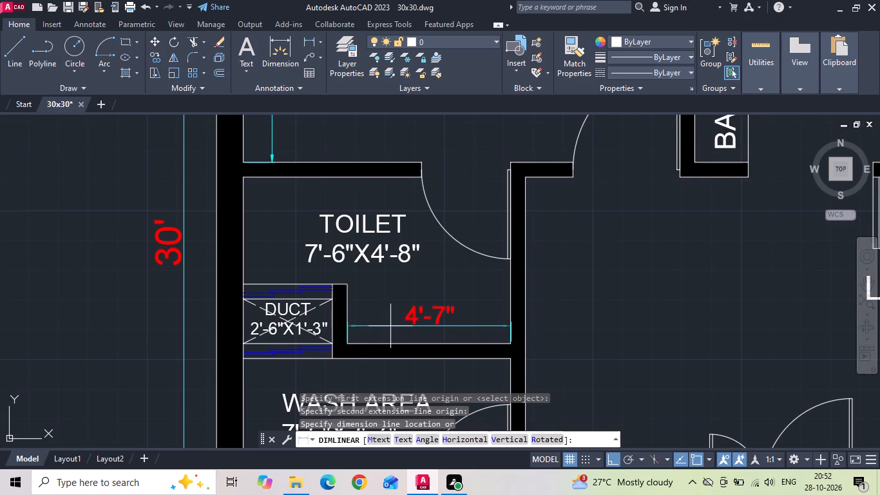
left_click(398, 332)
Check the ground floor reference image and dimension the same toilet vertically along the outer wall, from its upper wall to the duct.
scroll(397, 359, "down", 3)
scroll(358, 316, "down", 2)
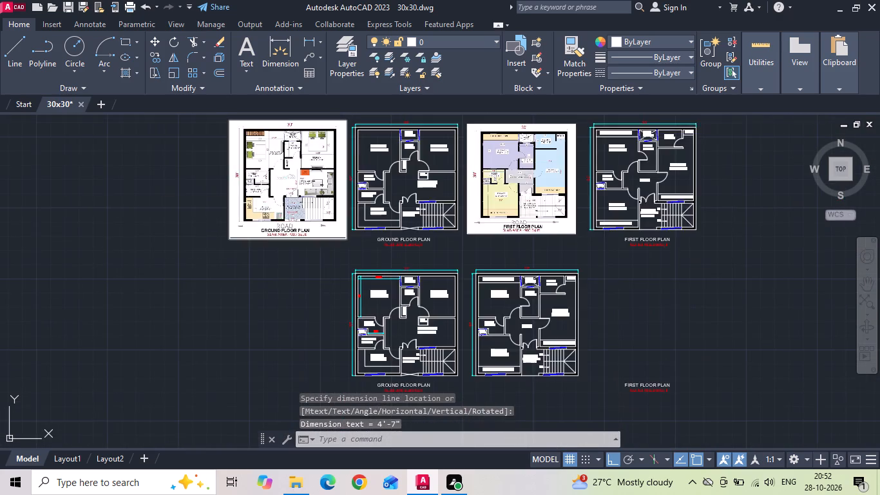
scroll(263, 193, "up", 3)
scroll(251, 231, "down", 1)
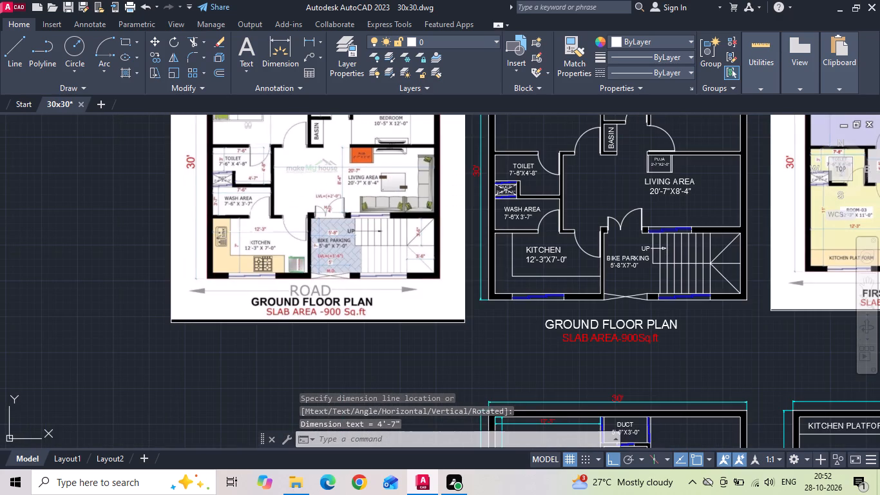
middle_click_drag(538, 301, 124, 130)
middle_click_drag(247, 386, 245, 379)
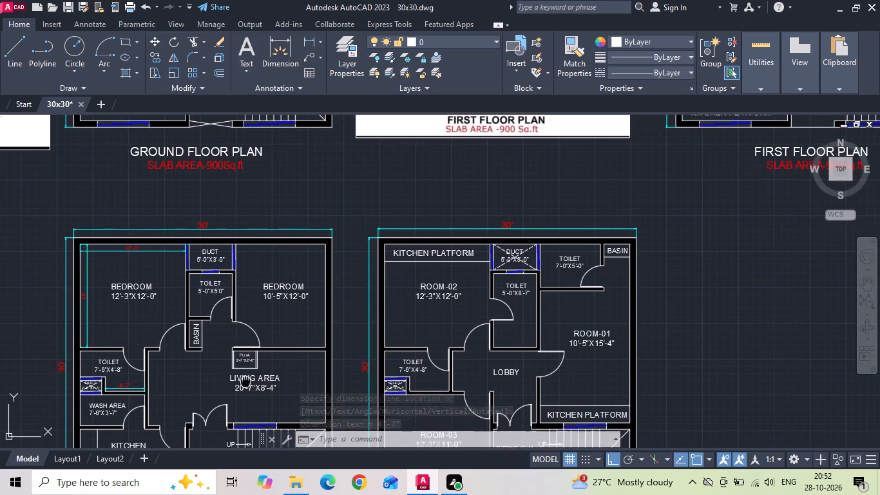
middle_click_drag(245, 379, 302, 228)
scroll(97, 226, "up", 3)
key("space")
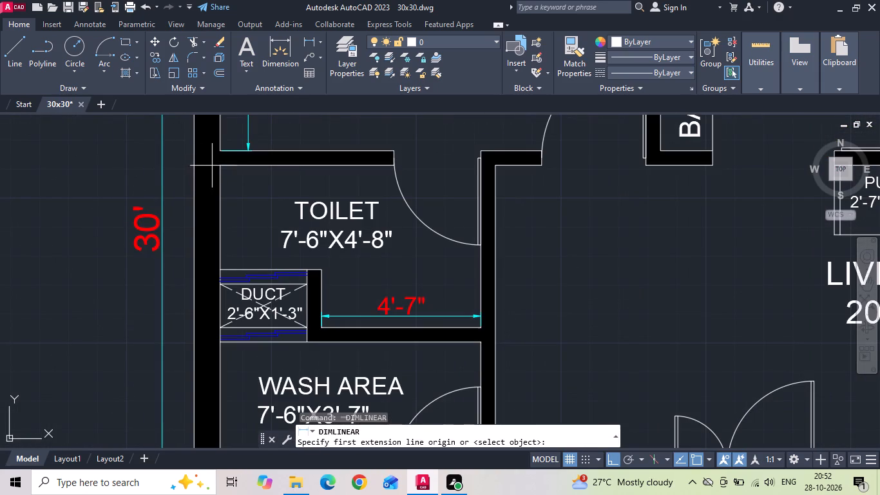
left_click_drag(221, 166, 222, 173)
left_click(224, 266)
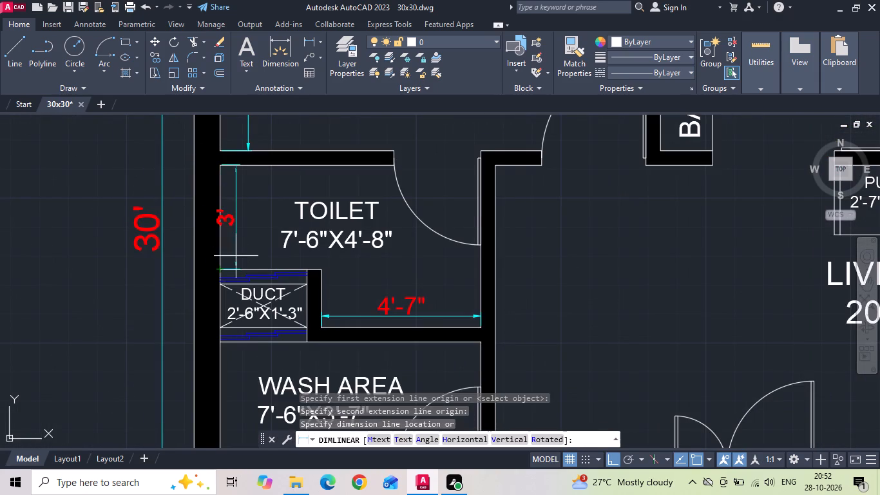
scroll(238, 253, "up", 1)
left_click(247, 246)
Dimension the toilet's full inner width below its upper wall and the height of the duct wall's toilet-side face.
scroll(259, 271, "down", 2)
key("space")
scroll(240, 216, "up", 2)
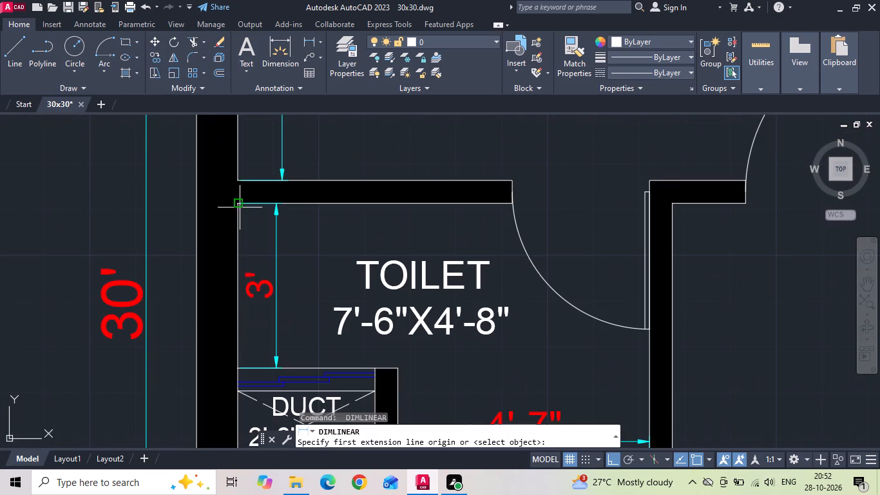
left_click_drag(240, 204, 253, 207)
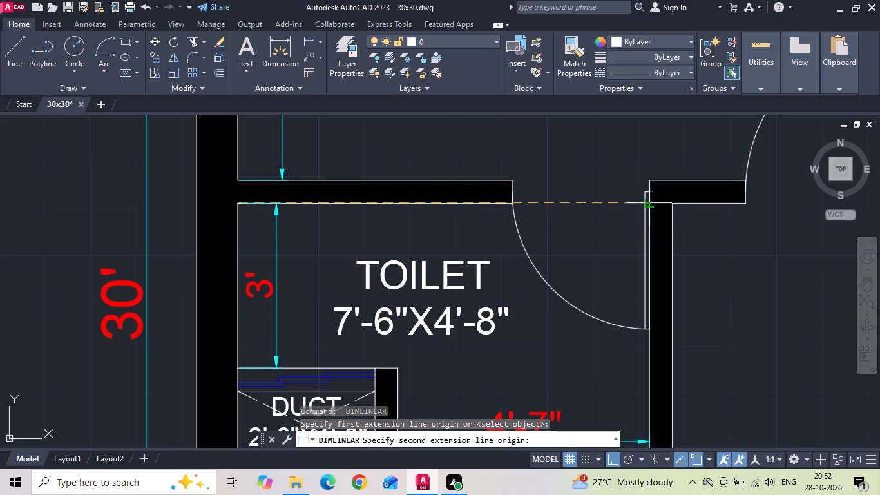
left_click(653, 202)
left_click(652, 239)
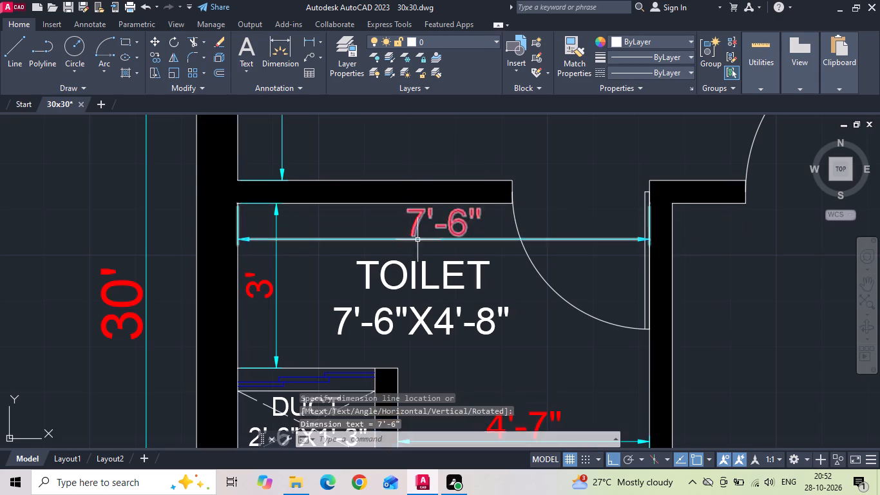
middle_click_drag(229, 235, 217, 193)
key("space")
middle_click_drag(367, 318, 370, 288)
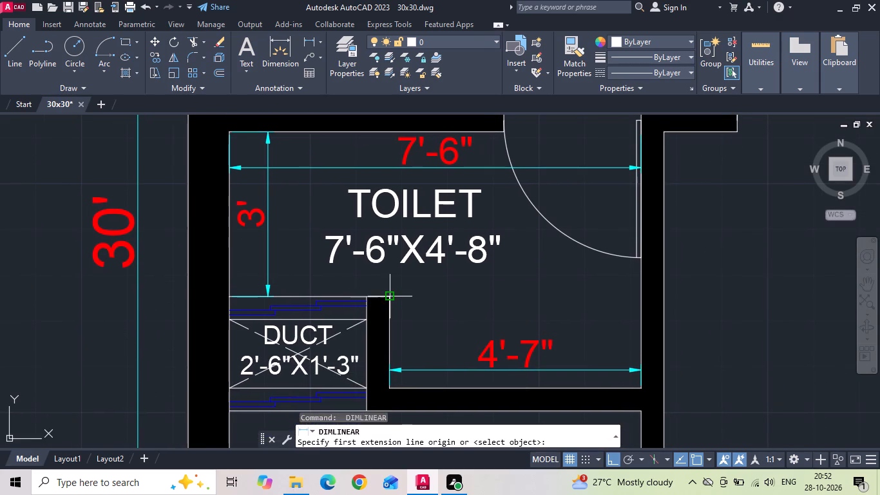
left_click(388, 295)
left_click(392, 389)
left_click(429, 347)
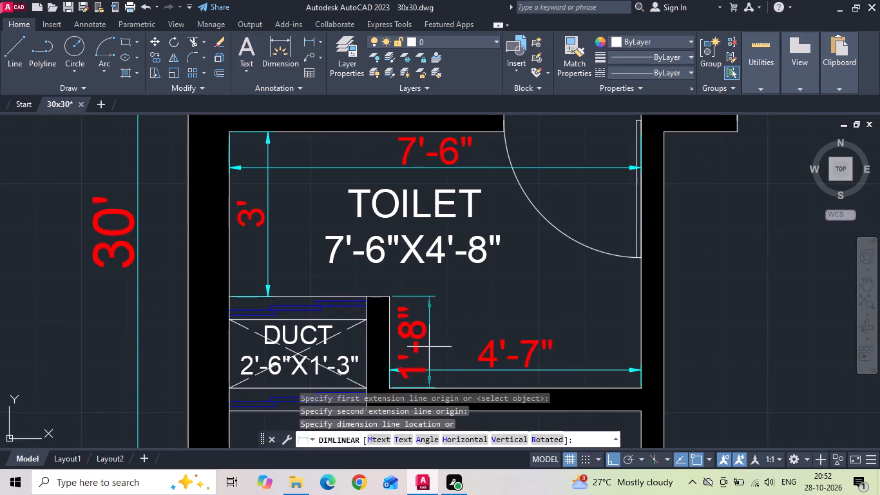
Dimension the duct's upper wall in the 7'-6"X4'-8" toilet, from the outer wall to the duct wall's toilet-side face.
key("space")
left_click(389, 298)
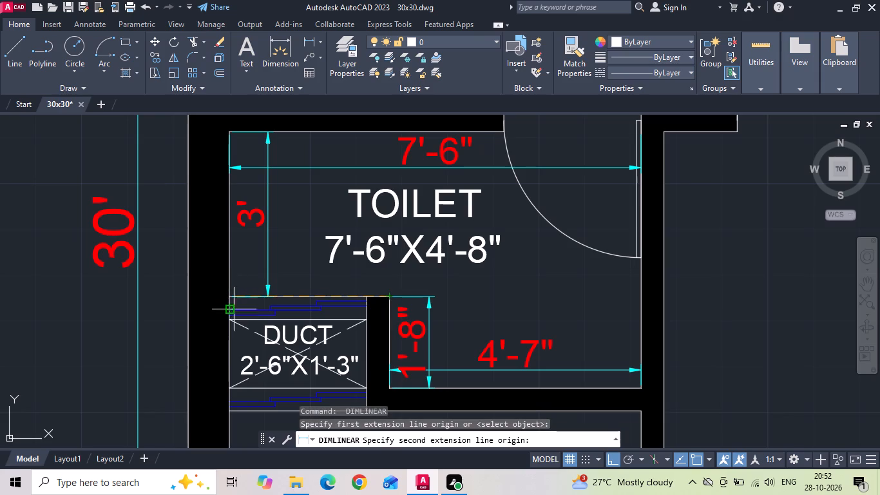
left_click(233, 298)
scroll(240, 287, "up", 1)
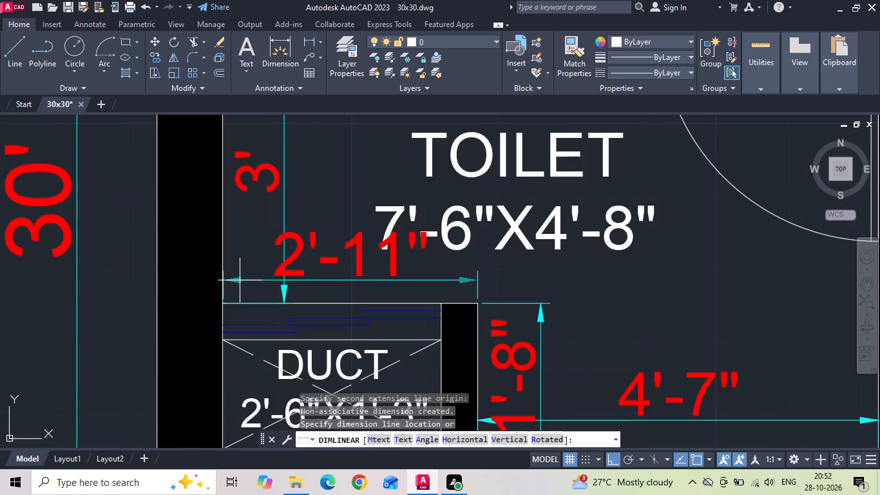
left_click(240, 279)
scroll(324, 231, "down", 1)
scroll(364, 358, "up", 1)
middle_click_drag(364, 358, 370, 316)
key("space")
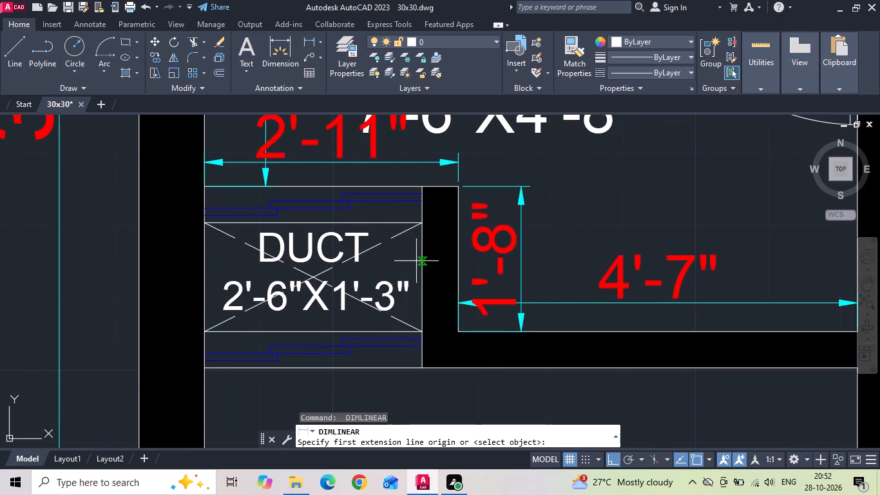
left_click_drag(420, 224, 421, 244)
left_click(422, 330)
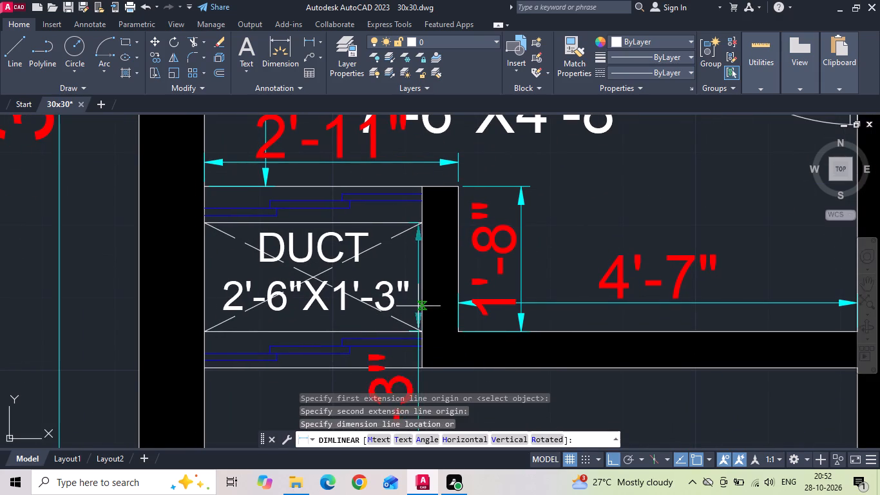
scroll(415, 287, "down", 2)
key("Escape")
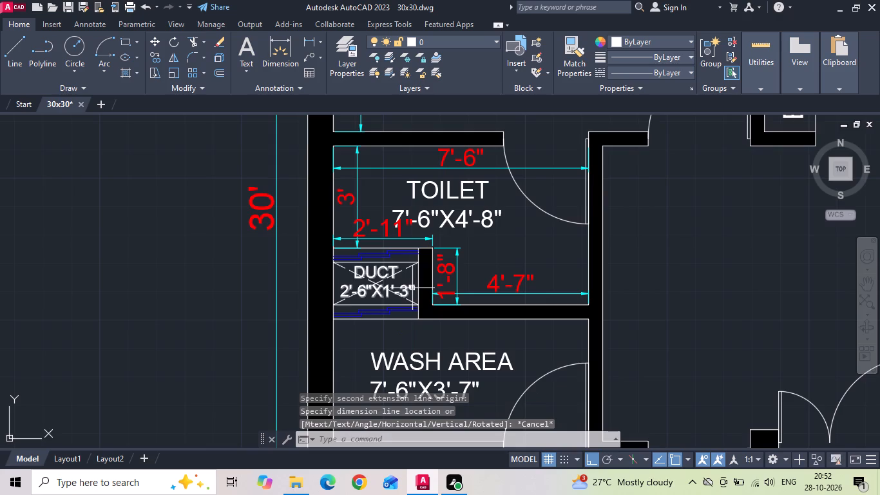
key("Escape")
Check the toilet, wash area and kitchen dimension placement in the ground floor reference image.
scroll(412, 288, "down", 2)
scroll(362, 258, "down", 2)
middle_click_drag(311, 211, 314, 224)
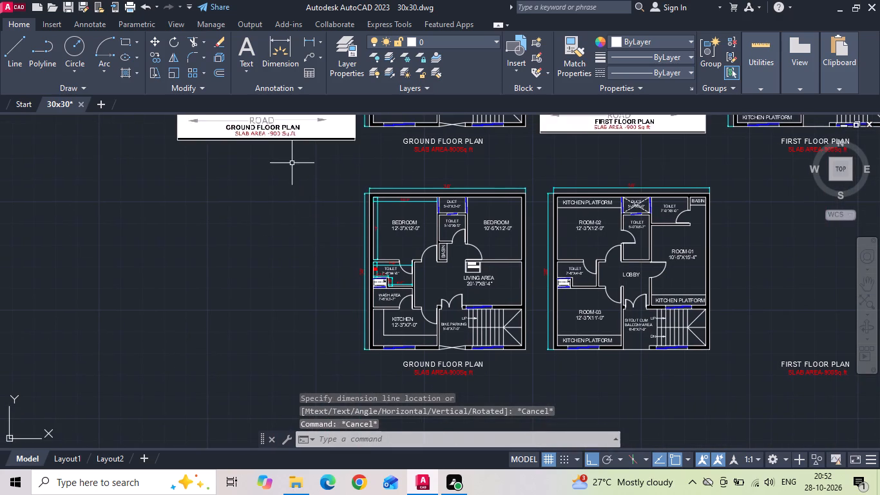
middle_click_drag(289, 162, 291, 171)
middle_click_drag(274, 158, 285, 202)
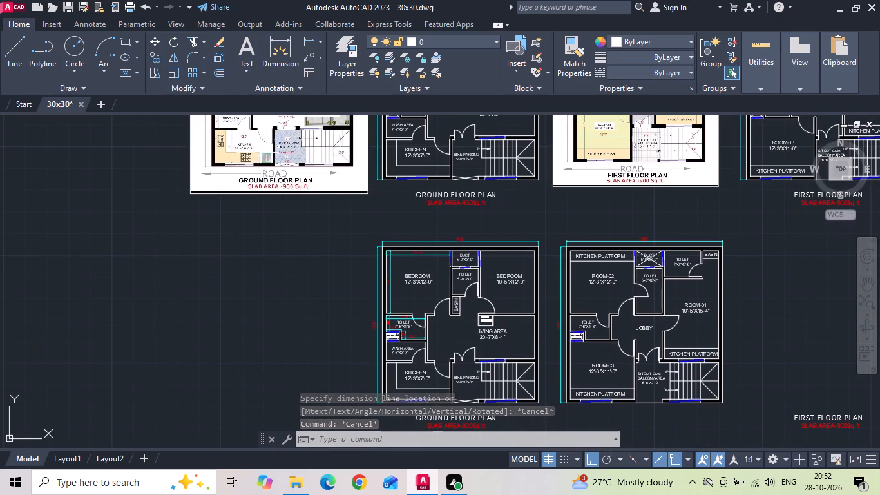
scroll(256, 150, "up", 2)
middle_click_drag(256, 151, 276, 280)
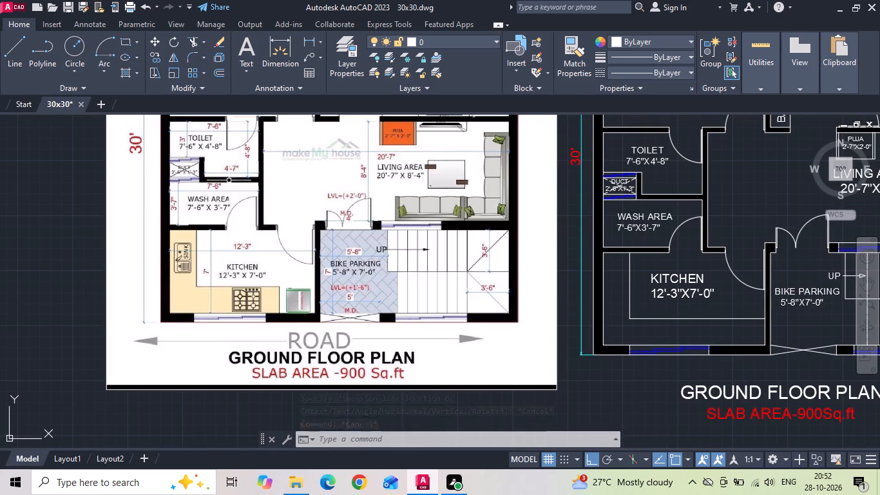
scroll(218, 164, "down", 5)
scroll(251, 217, "up", 3)
scroll(320, 276, "up", 1)
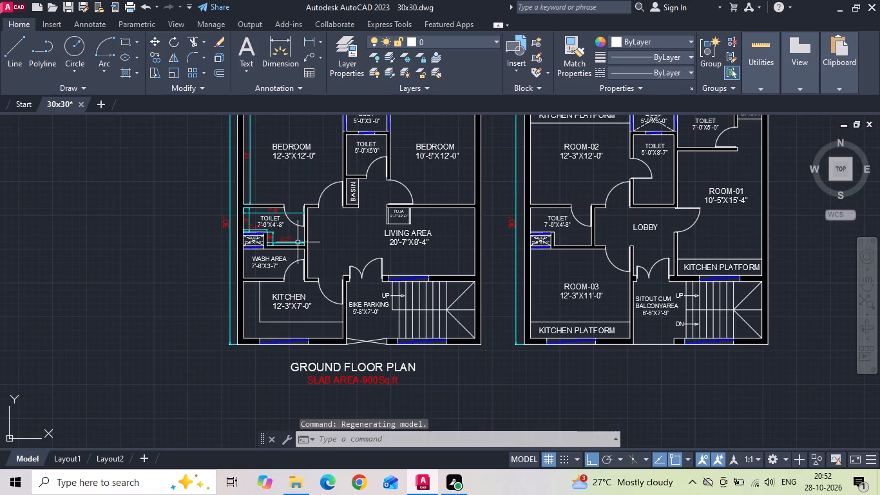
scroll(273, 225, "up", 3)
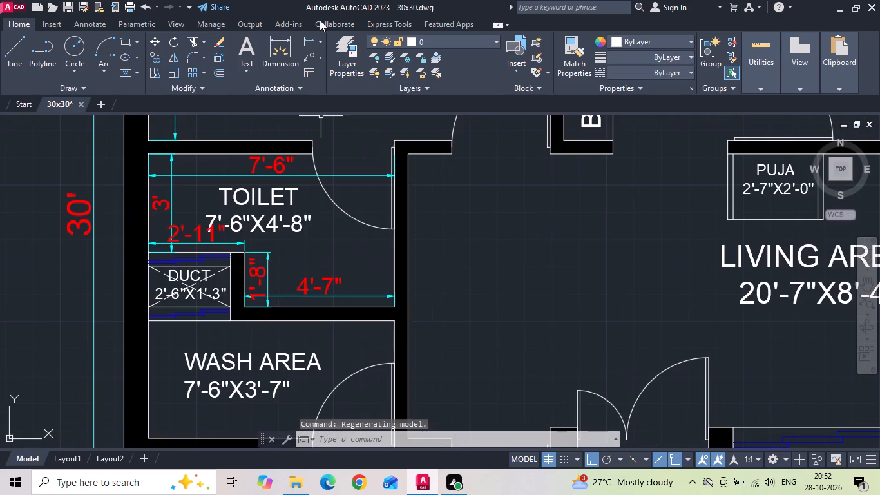
Dimension the 7'-6"X4'-8" toilet vertically beside its door-side wall, then correct the upper endpoint to the upper wall's inner face.
left_click(307, 41)
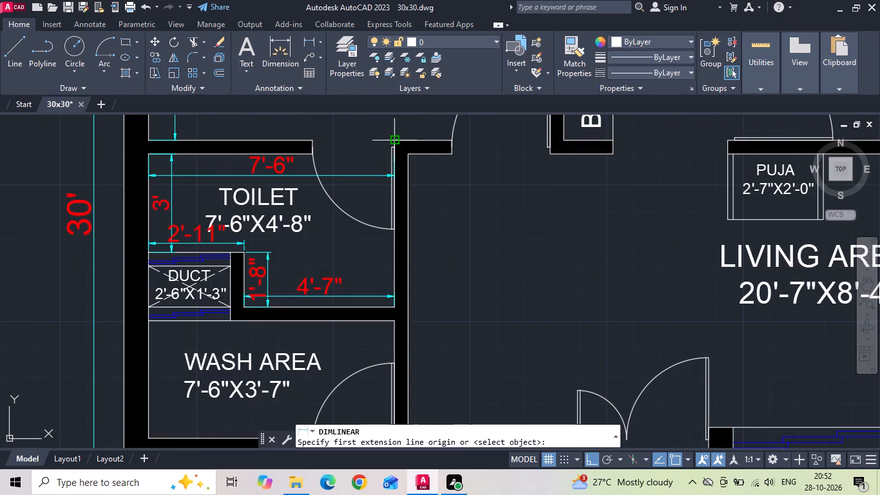
left_click_drag(396, 136, 396, 142)
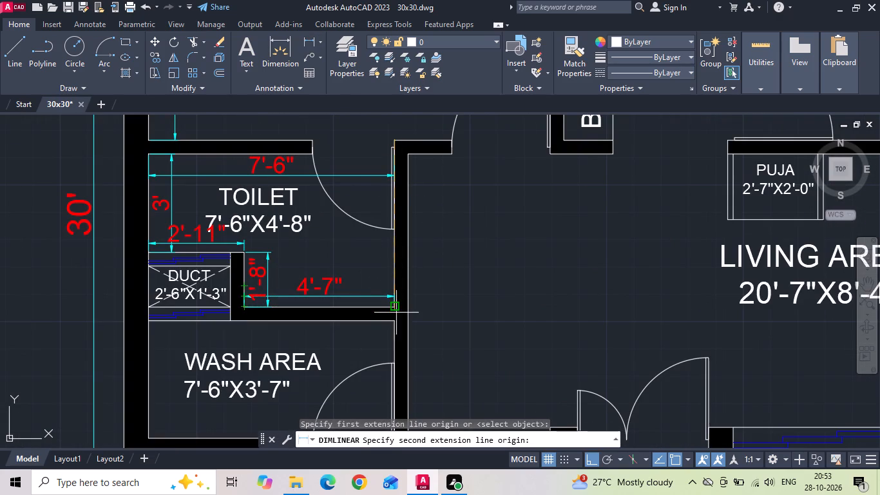
left_click(397, 313)
left_click(377, 266)
scroll(383, 136, "up", 2)
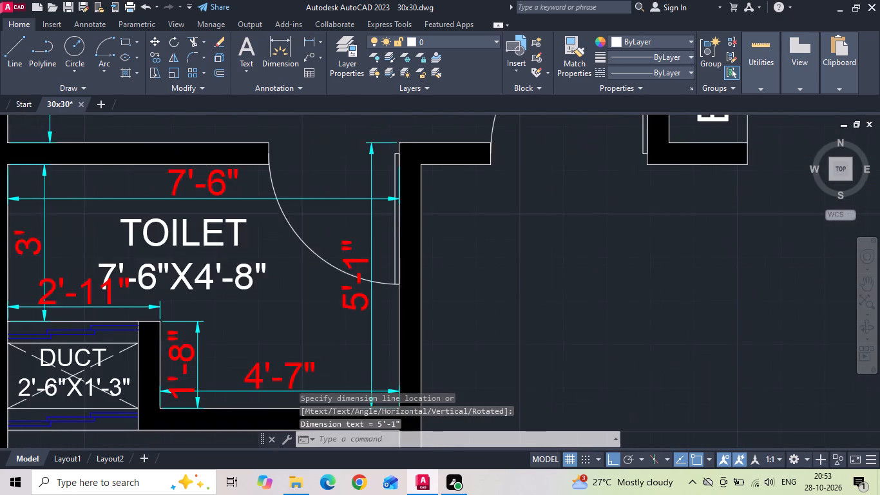
left_click_drag(384, 141, 382, 159)
left_click(381, 160)
left_click(407, 148)
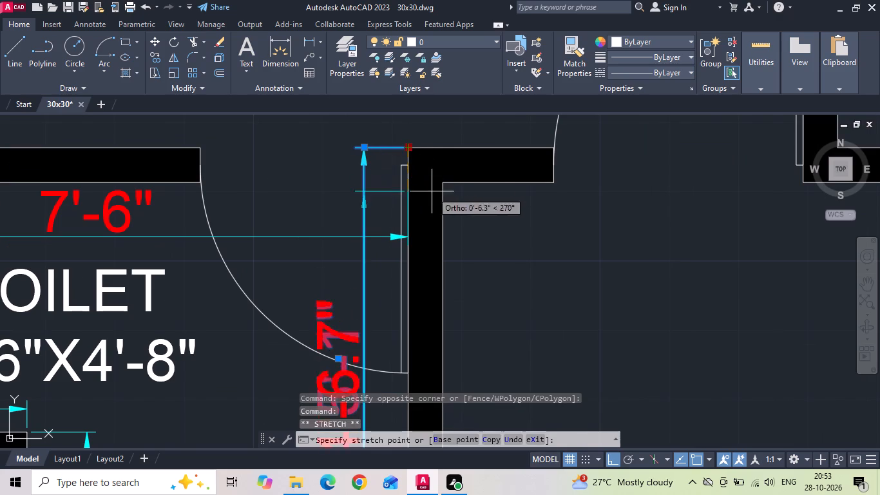
left_click(442, 180)
key("Escape")
Add linear dimensions for the wash area's inner height along the outer wall and its inner width below the upper wall.
scroll(408, 191, "down", 2)
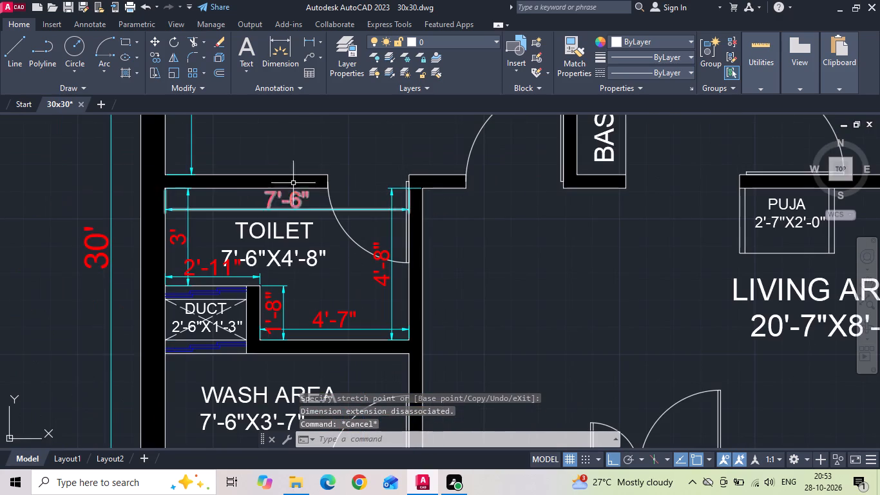
left_click(305, 41)
scroll(367, 167, "down", 2)
scroll(321, 313, "up", 2)
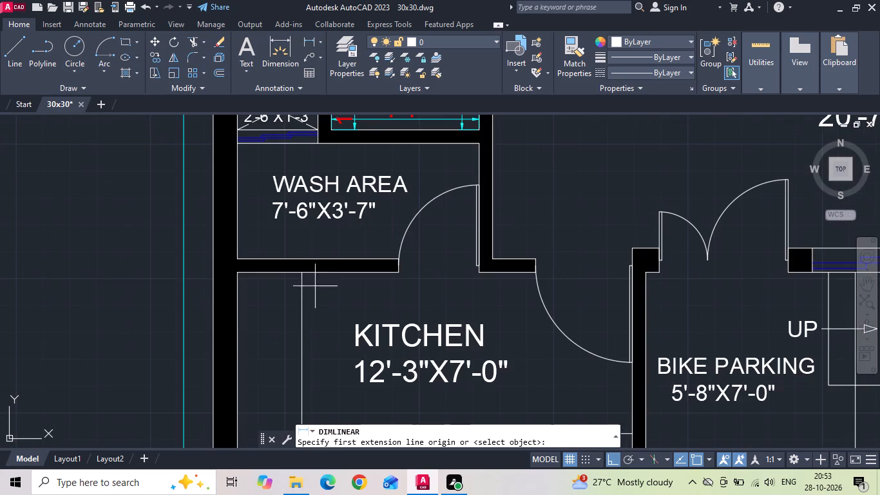
left_click_drag(240, 258, 240, 250)
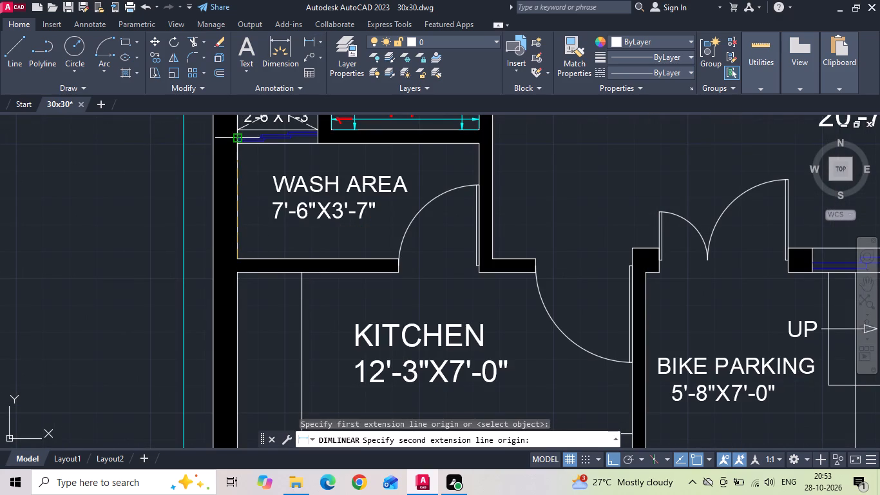
left_click(238, 147)
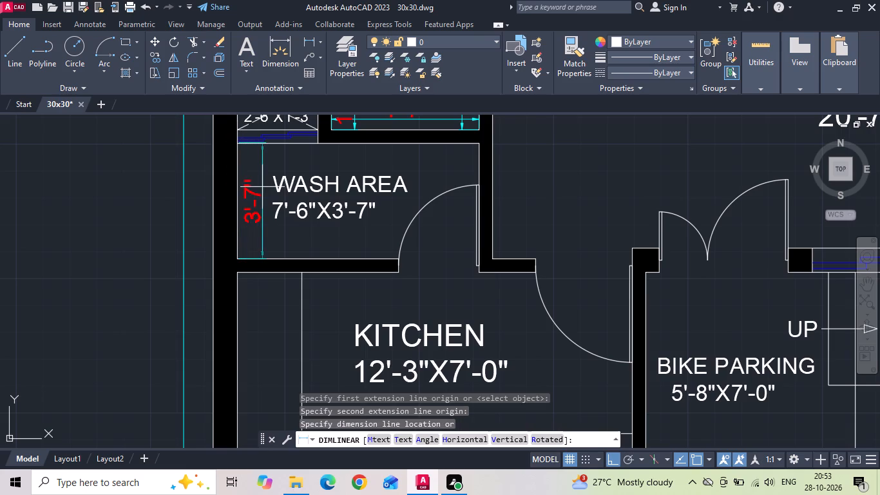
left_click(259, 180)
type("DLI")
key("space")
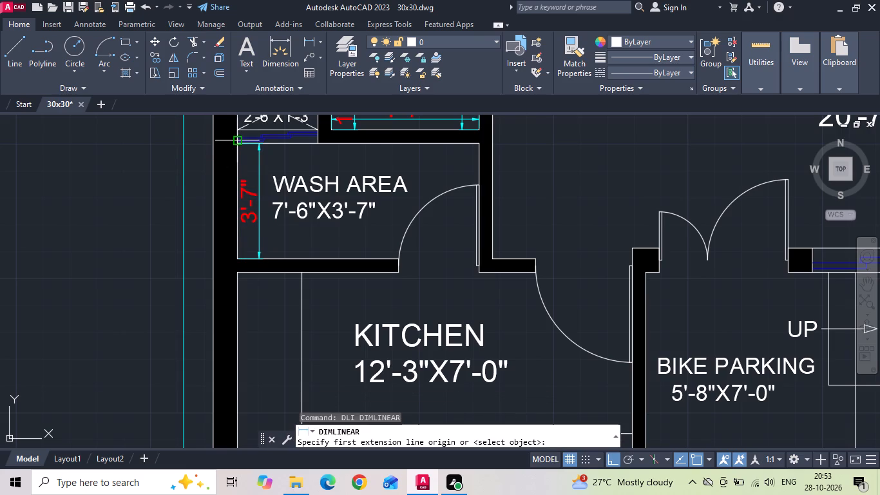
left_click(238, 146)
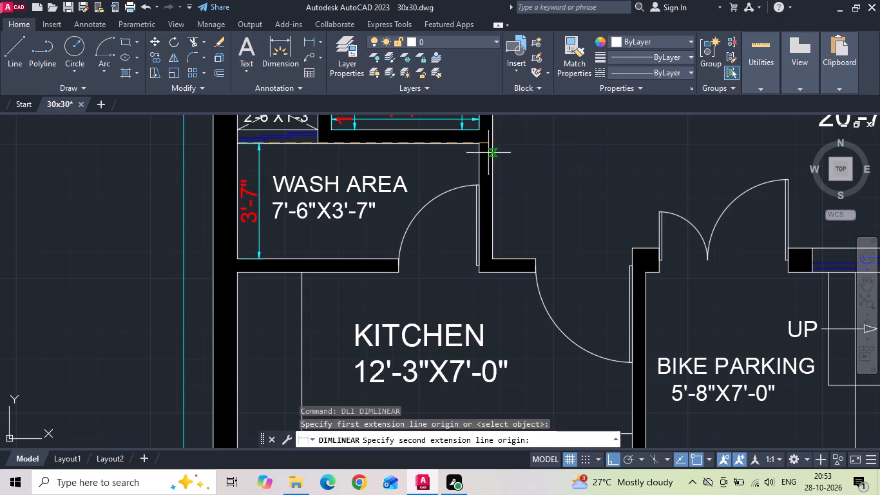
left_click(476, 144)
left_click(475, 165)
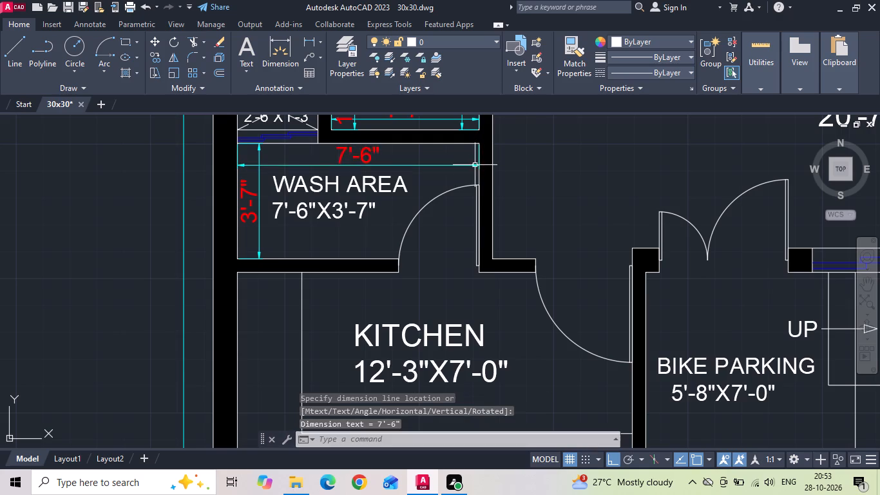
Add linear dimensions for the kitchen's inner height along the outer wall and its inner width above the window wall.
middle_click_drag(343, 239, 345, 195)
type("DLI")
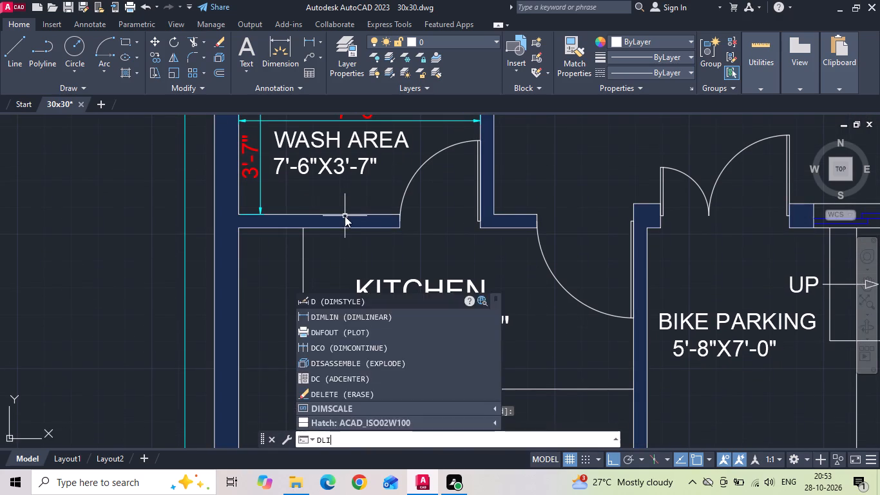
key("space")
left_click(244, 231)
scroll(243, 229, "down", 1)
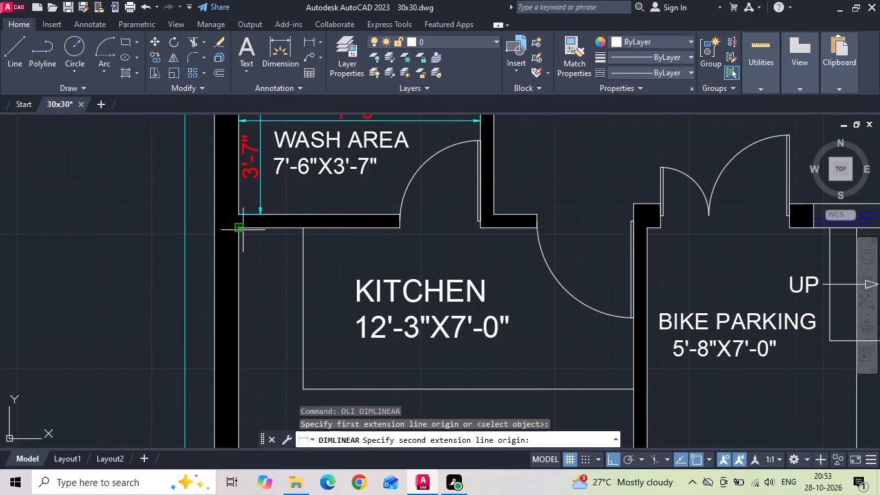
left_click(240, 371)
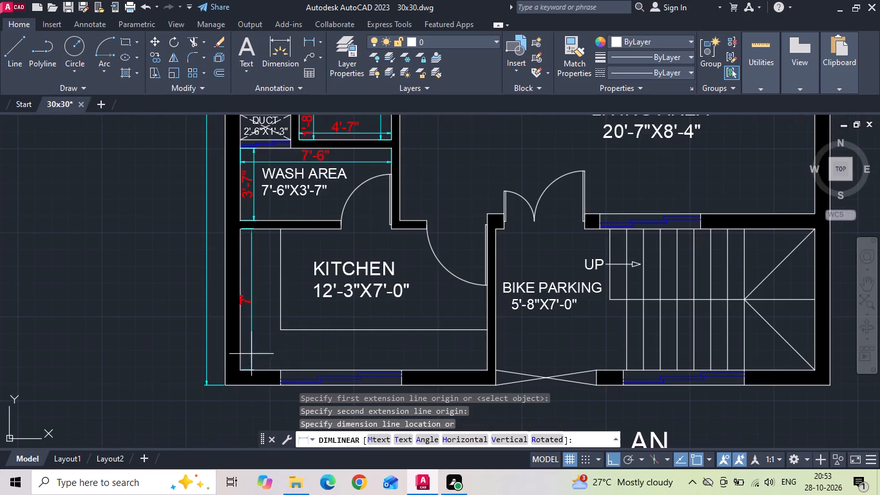
left_click(255, 337)
key("space")
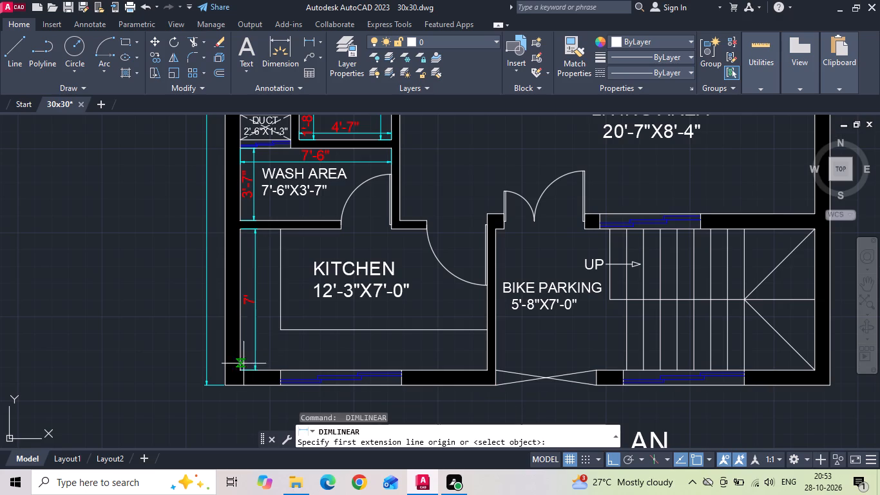
left_click(241, 369)
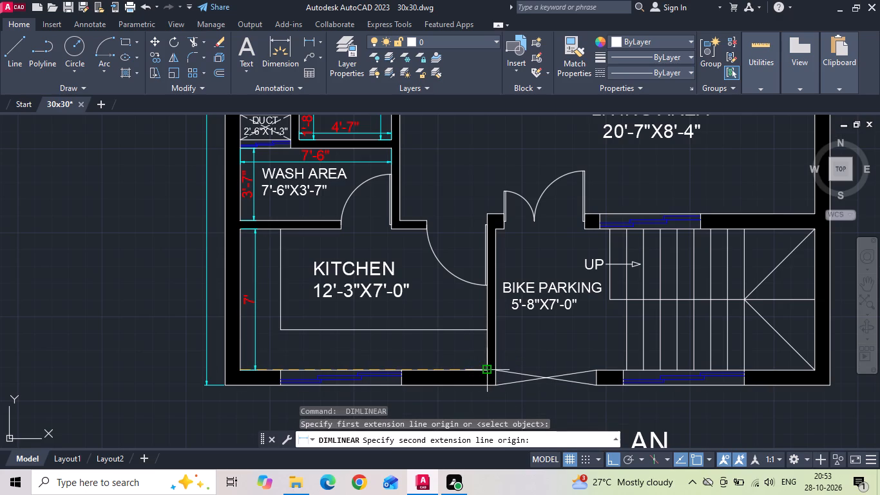
left_click(488, 370)
left_click(485, 356)
Dimension the bike parking's width from the kitchen wall to the first stair line, and its inner height along the kitchen wall.
middle_click_drag(520, 321, 414, 302)
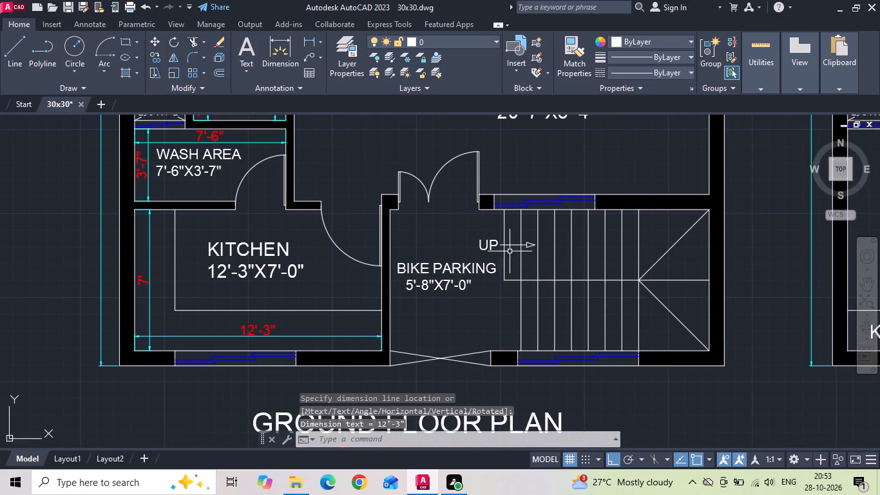
key("space")
scroll(510, 250, "up", 2)
left_click(211, 184)
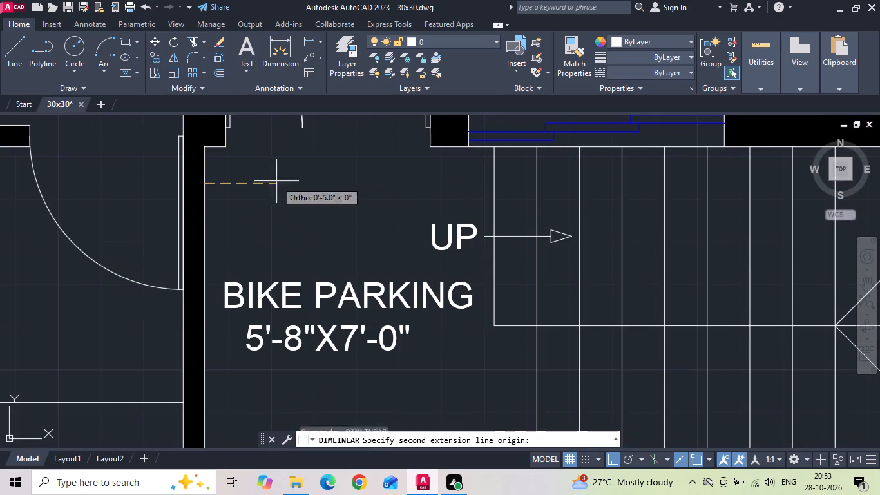
left_click(499, 185)
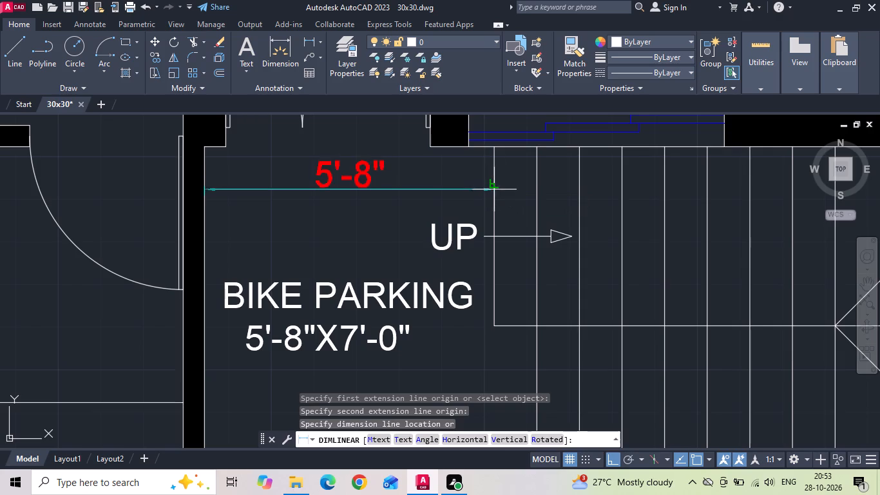
left_click(494, 189)
key("space")
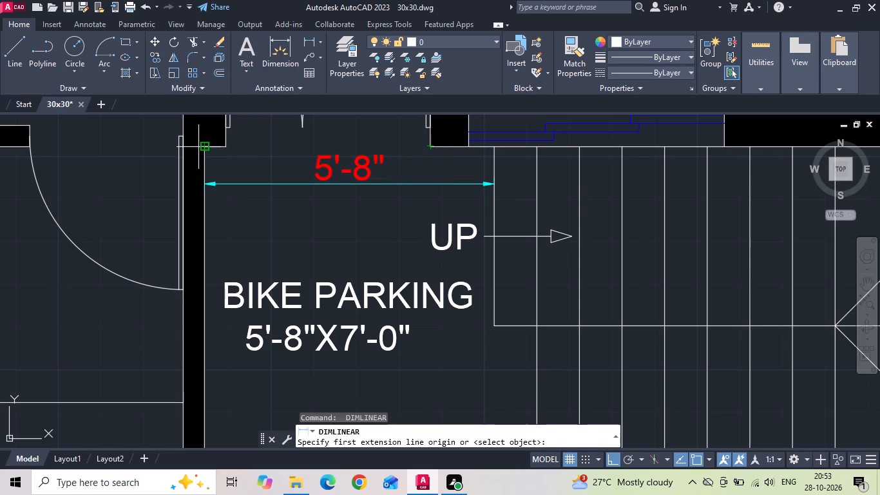
left_click(204, 146)
scroll(207, 146, "down", 2)
scroll(209, 281, "up", 2)
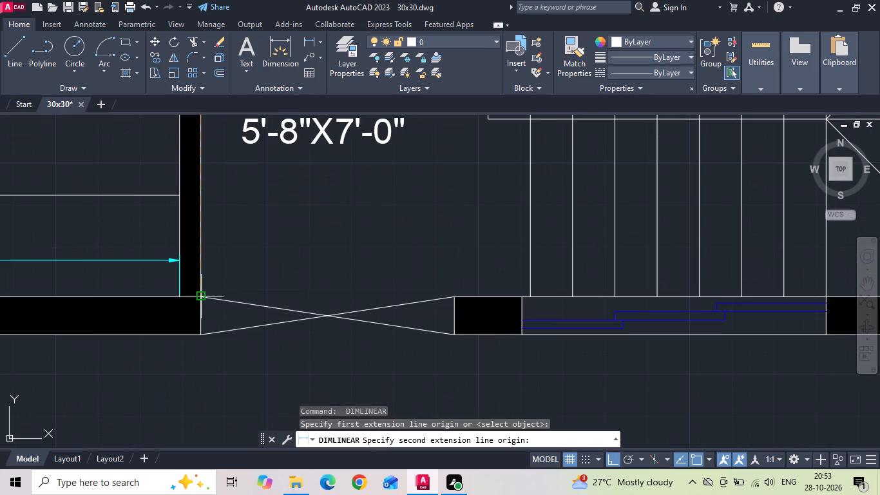
left_click(204, 299)
scroll(207, 306, "down", 1)
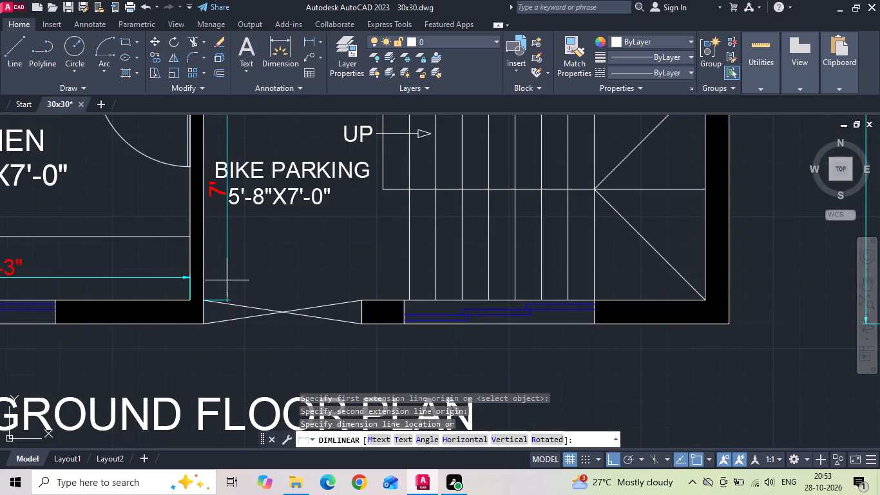
left_click(226, 279)
Dimension the lower stair flight's width from the window wall to the middle line, and the landing's width to the outer wall.
middle_click_drag(412, 287, 412, 306)
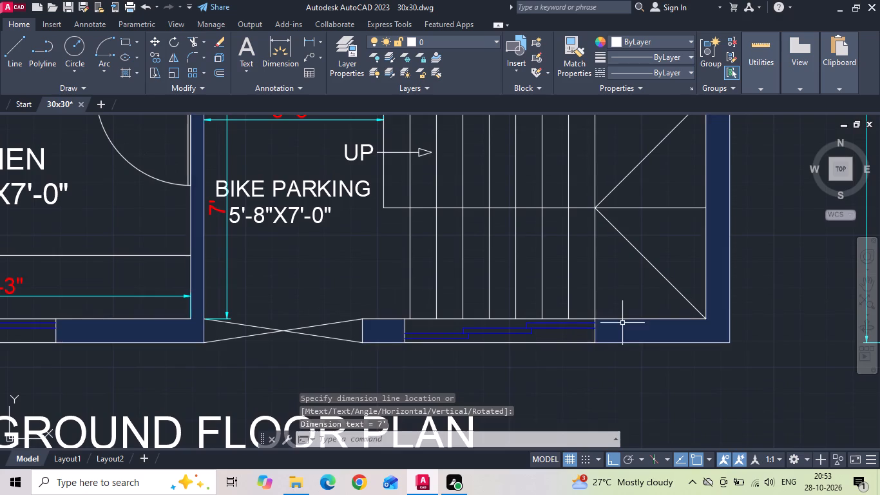
key("space")
left_click_drag(557, 316, 557, 307)
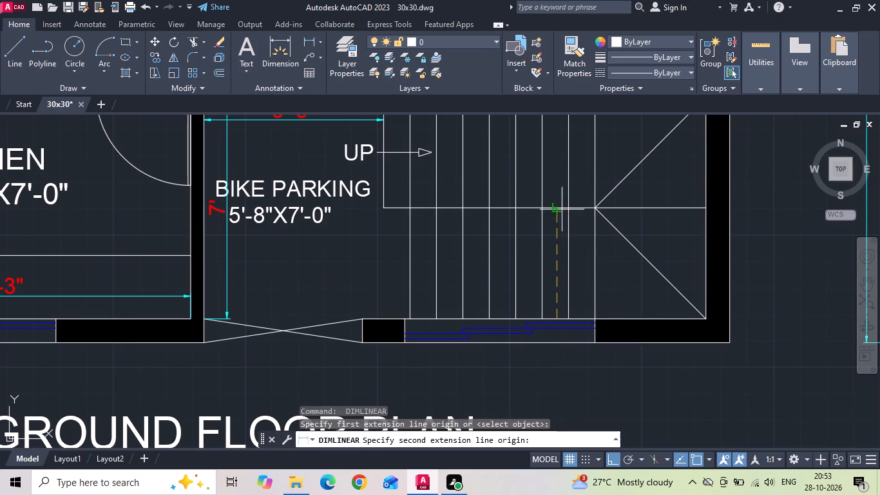
left_click(560, 207)
scroll(559, 211, "up", 1)
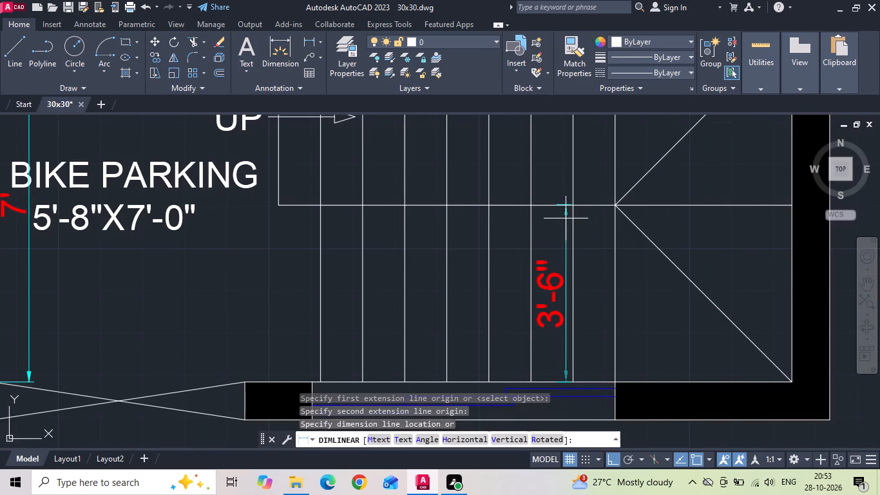
left_click(566, 218)
key("space")
left_click(613, 301)
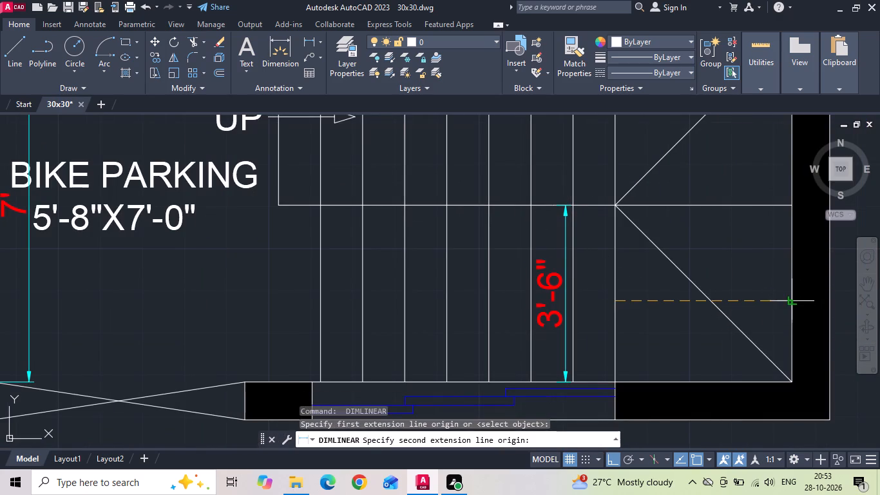
triple_click(792, 300)
scroll(712, 339, "down", 2)
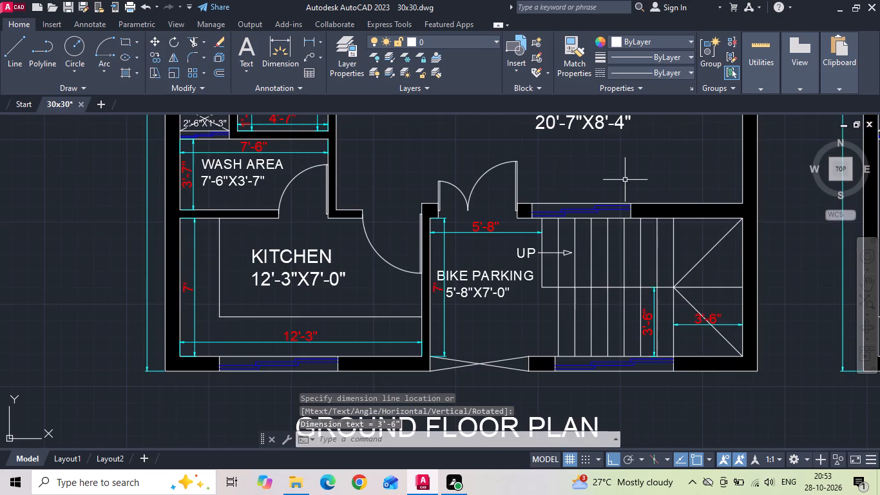
Add linear dimensions for the living area's inner height along the outer wall and its full inner width above the entrance wall.
middle_click_drag(625, 179, 573, 253)
scroll(572, 266, "down", 1)
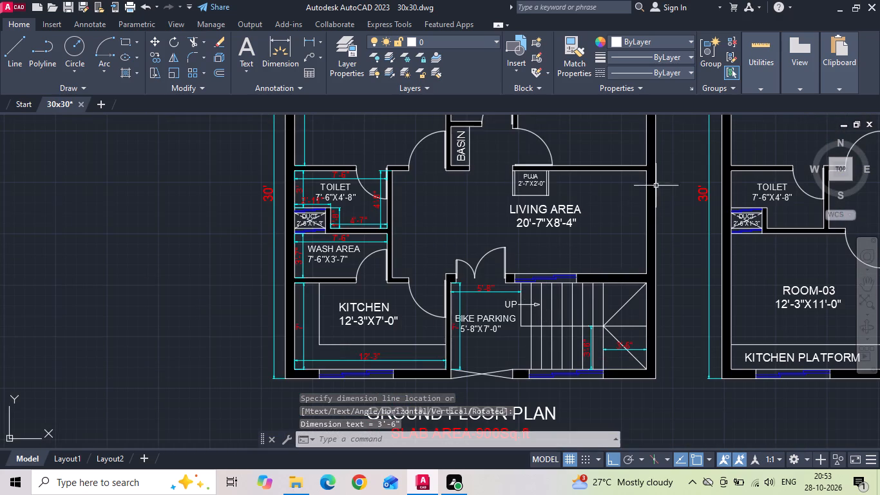
key("space")
scroll(647, 178, "up", 1)
left_click_drag(647, 164, 647, 180)
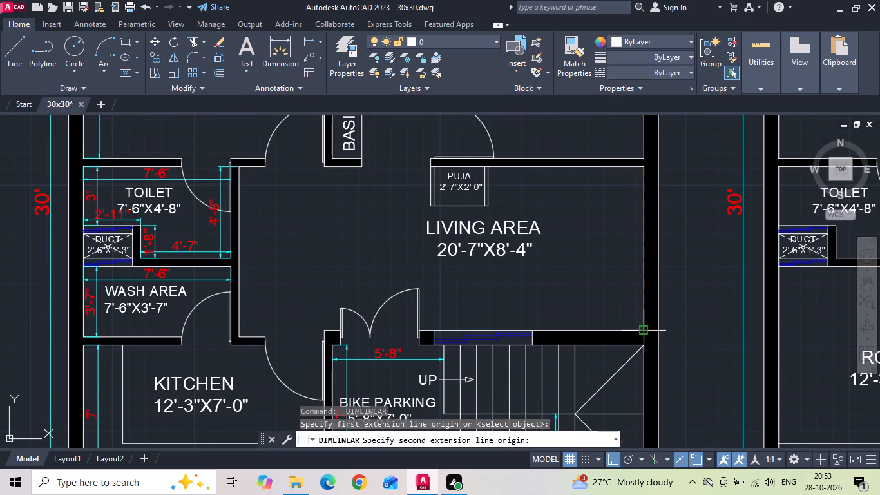
left_click(643, 330)
left_click(633, 308)
key("space")
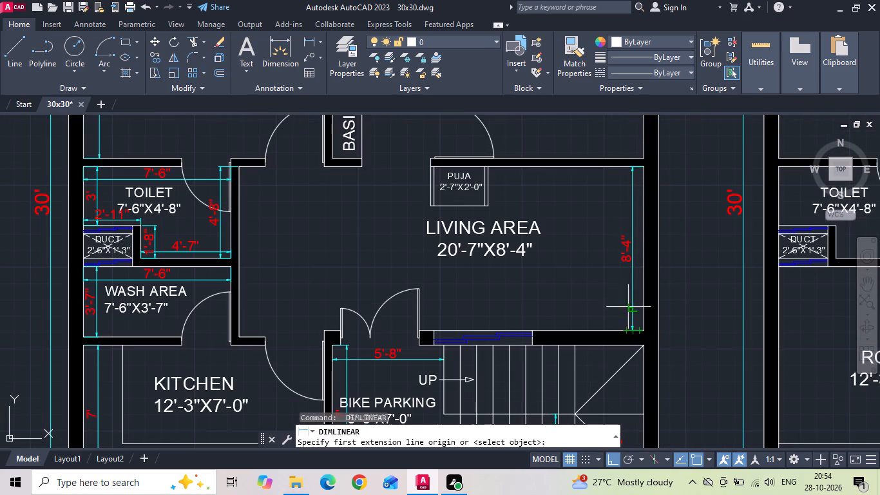
left_click(646, 331)
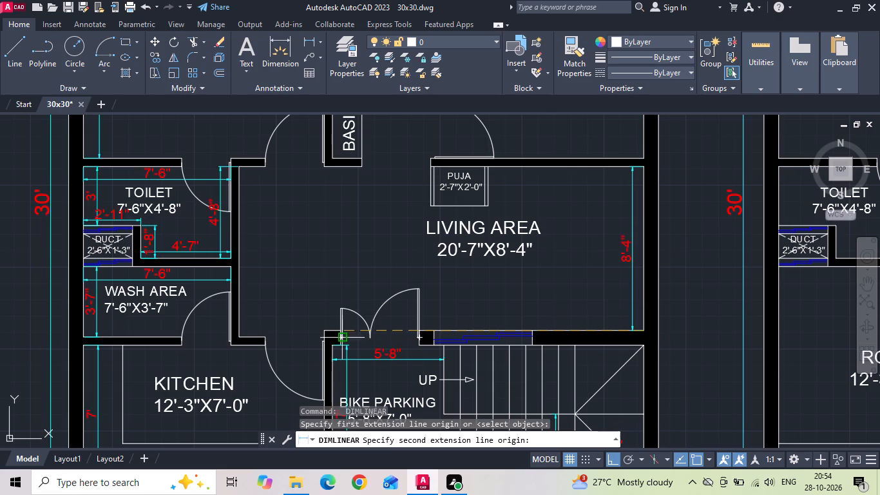
left_click(240, 336)
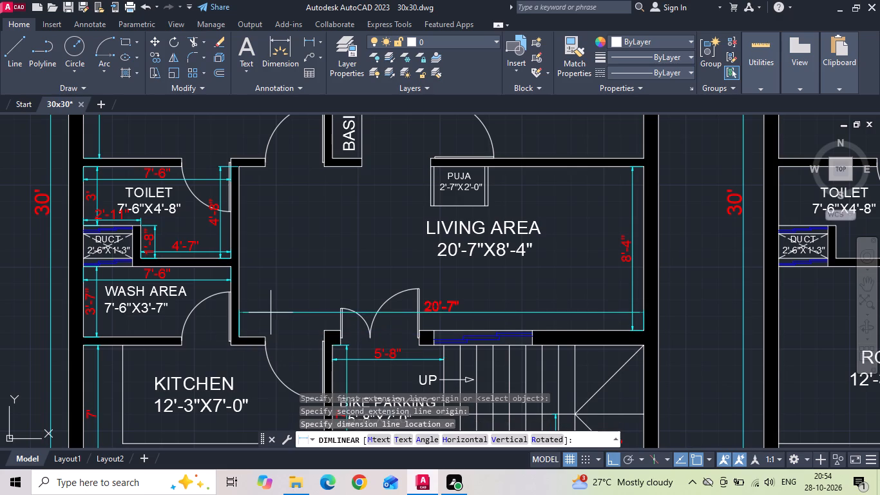
left_click(271, 315)
Dimension the 10'-5"X12'-0" bedroom's inner width below the upper outer wall and its inner height along the side outer wall.
scroll(490, 292, "down", 1)
scroll(401, 195, "up", 1)
middle_click_drag(399, 195, 354, 287)
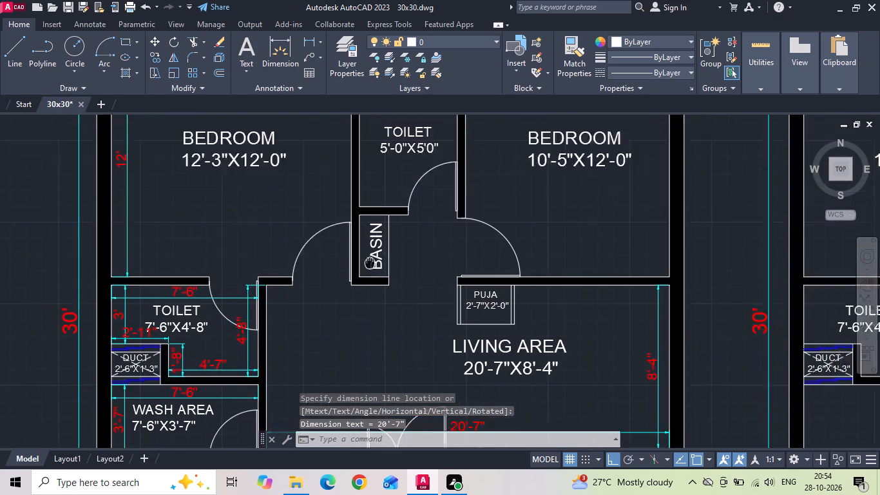
middle_click_drag(354, 287, 339, 309)
middle_click_drag(560, 314, 525, 364)
middle_click_drag(480, 224, 470, 252)
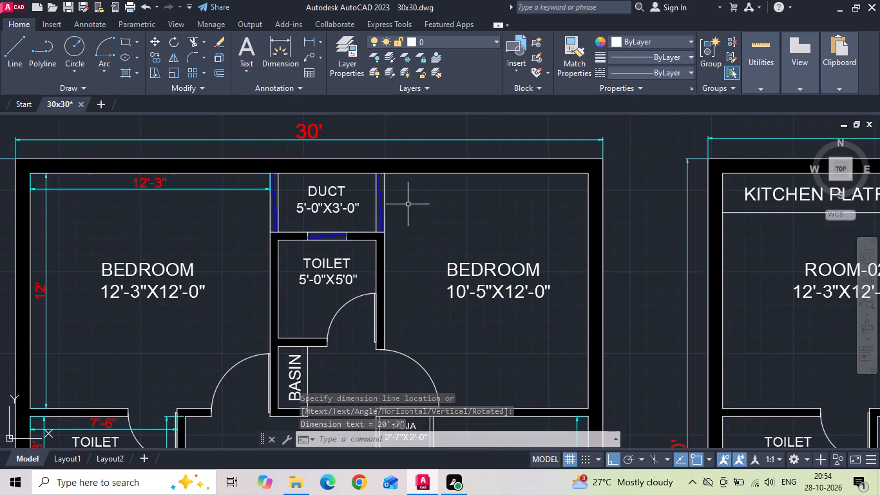
key("space")
left_click(386, 173)
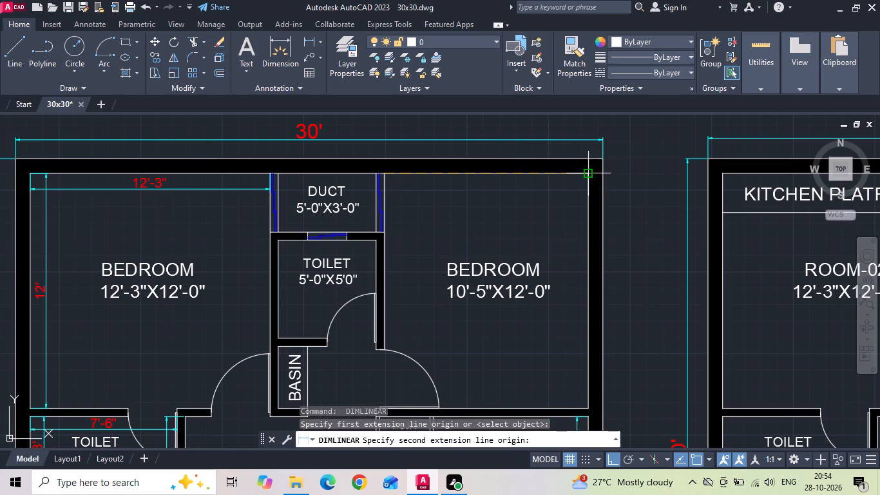
left_click(584, 174)
left_click(573, 193)
key("space")
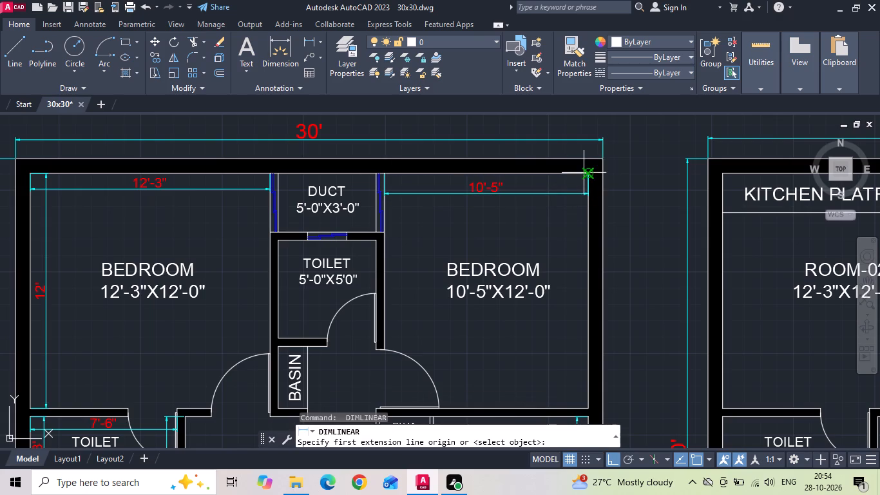
left_click(585, 173)
middle_click_drag(578, 353, 576, 333)
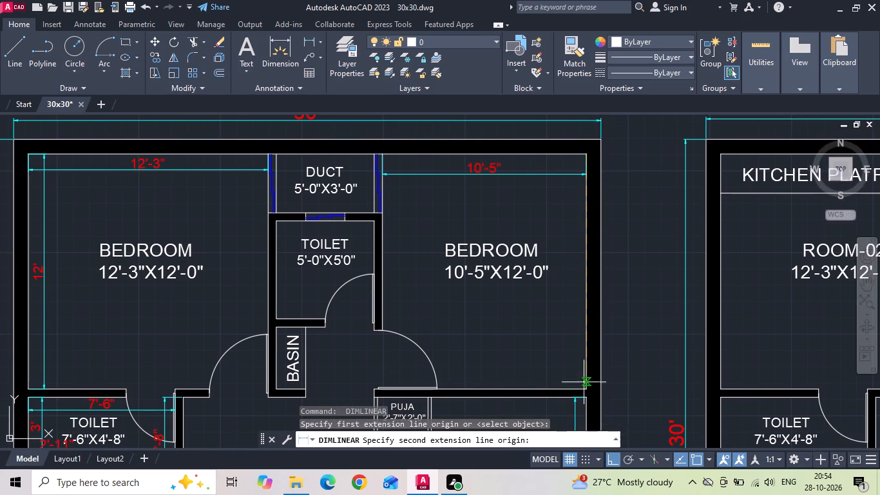
left_click(585, 388)
left_click(571, 353)
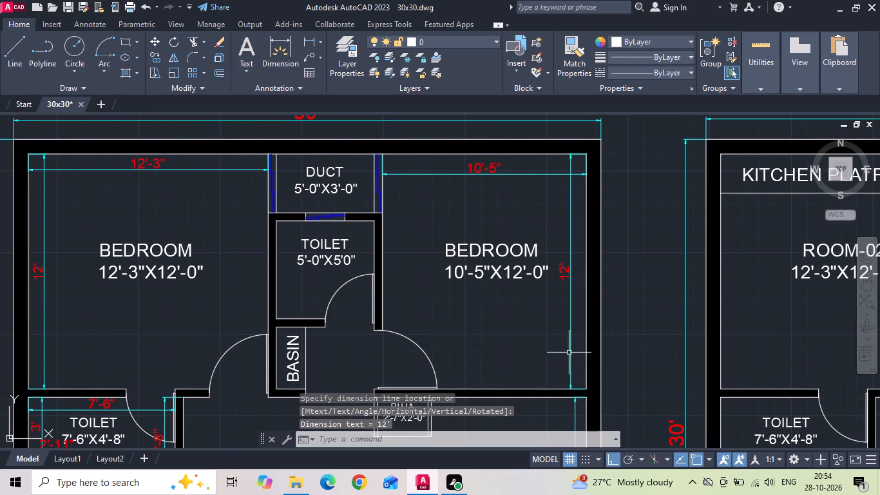
Dimension the 5'-0"X5'-0" toilet's inner width below the duct wall and its inner height along the wall opposite its door.
key("space")
scroll(280, 242, "up", 2)
left_click(269, 188)
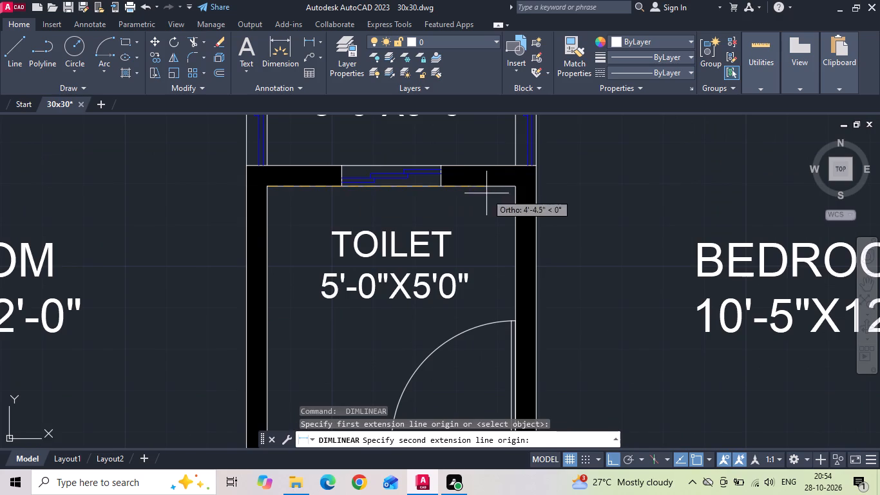
left_click(514, 184)
left_click(508, 217)
key("space")
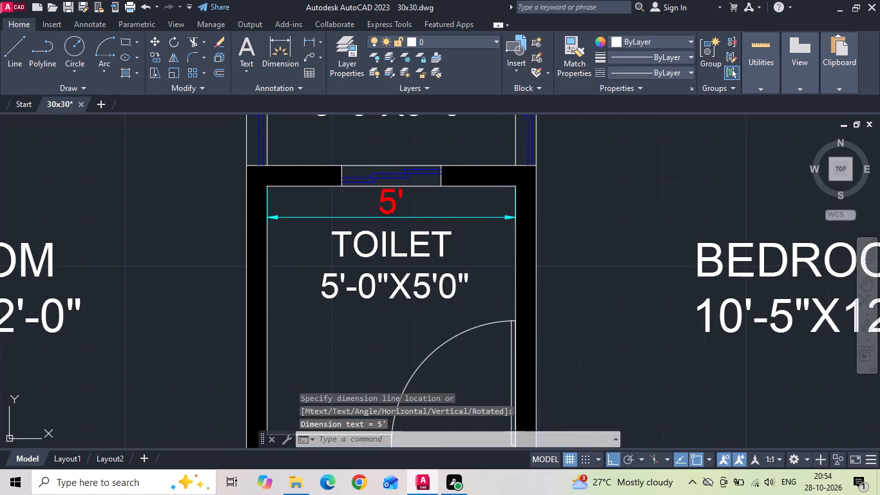
left_click(266, 188)
scroll(281, 210, "down", 1)
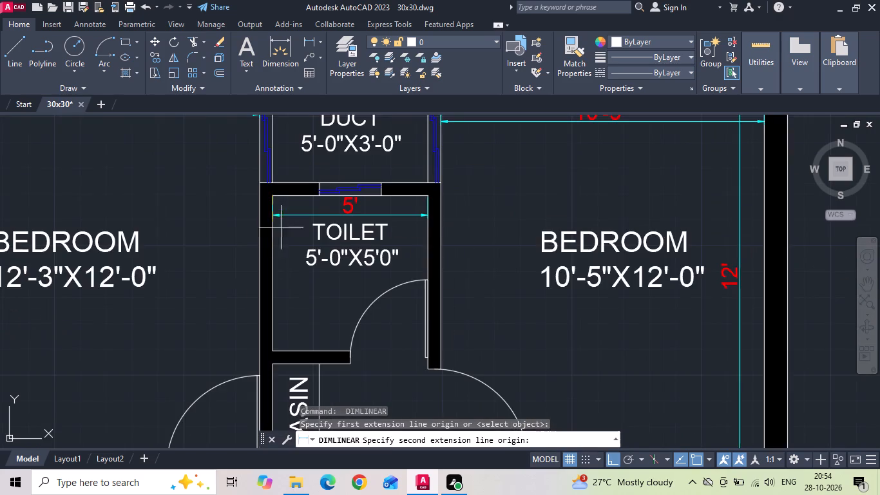
middle_click_drag(279, 284, 287, 209)
left_click(282, 274)
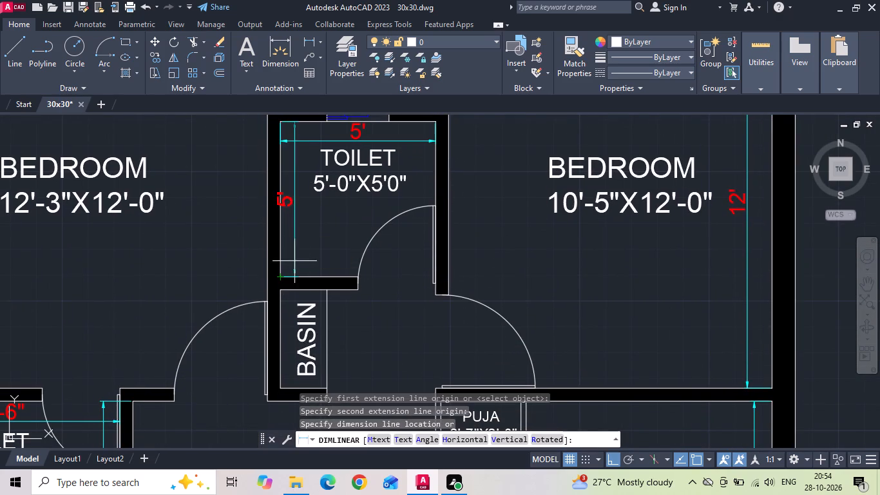
left_click(302, 246)
On the first floor plan, dimension ROOM-02's inner height along the outer wall and its inner width just below the kitchen platform.
middle_click_drag(292, 299, 366, 238)
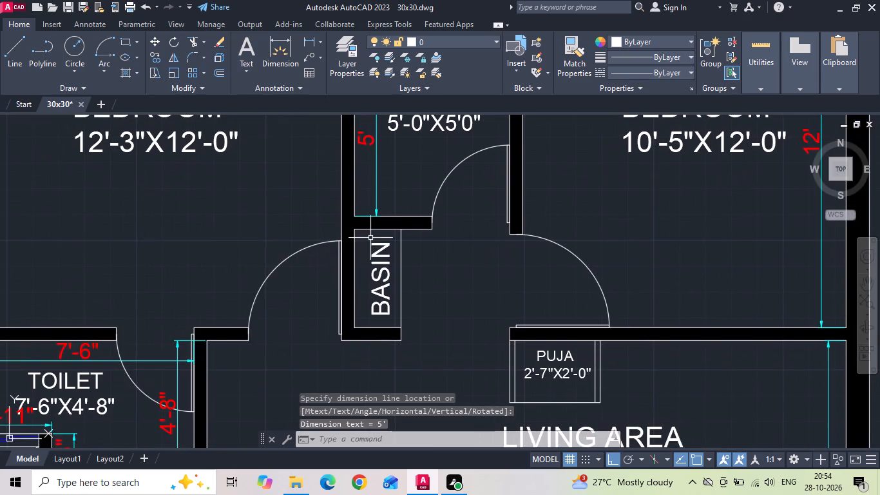
scroll(422, 298, "down", 1)
scroll(334, 302, "down", 1)
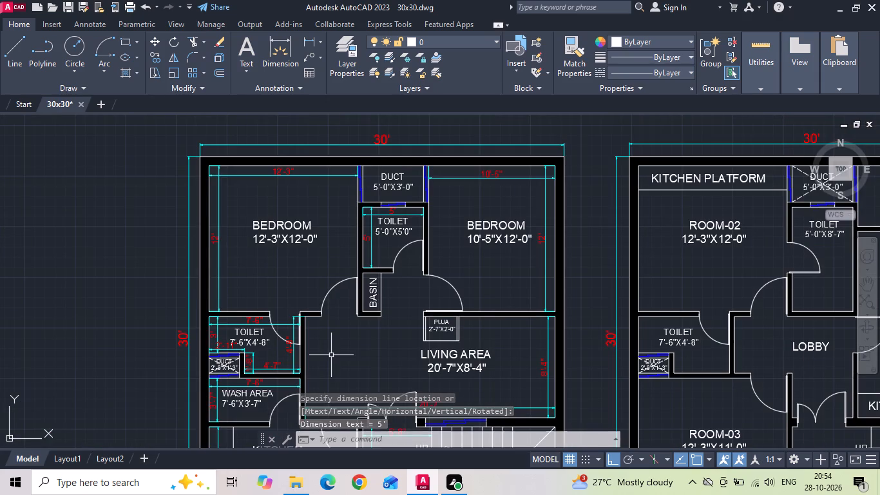
middle_click_drag(330, 351, 324, 302)
scroll(323, 274, "down", 1)
scroll(599, 194, "up", 2)
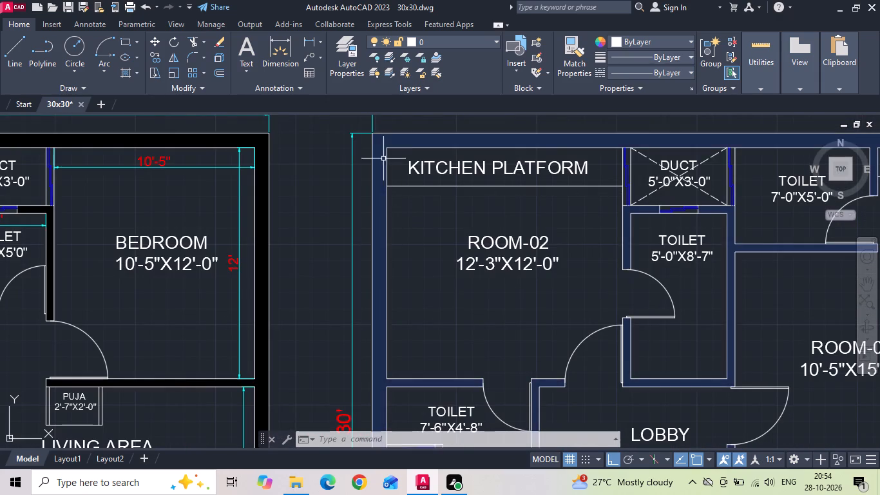
key("space")
left_click_drag(388, 150, 388, 170)
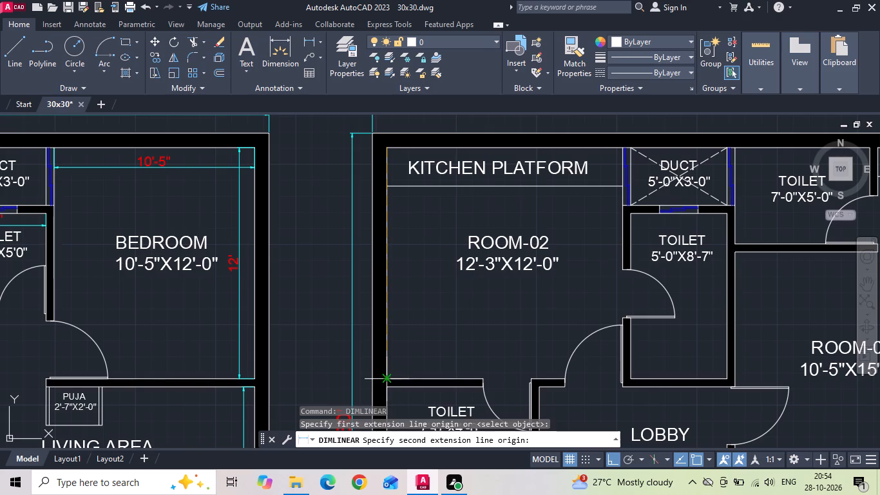
left_click(390, 377)
left_click(401, 329)
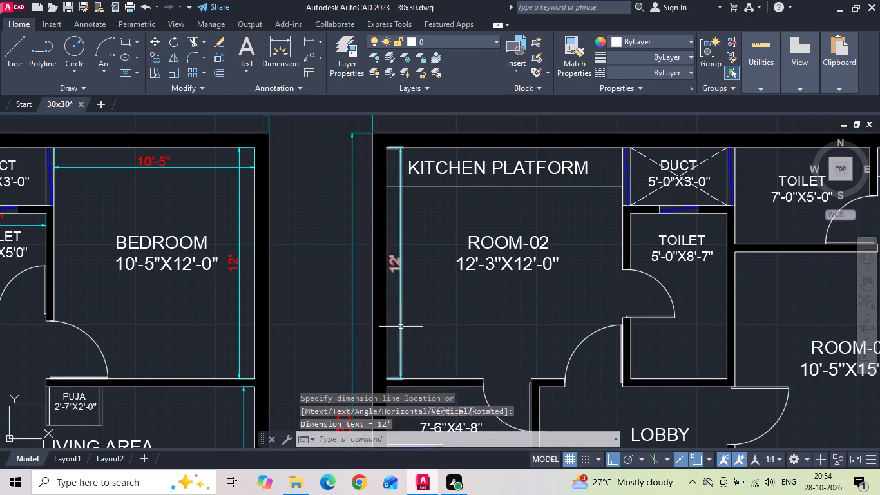
key("space")
left_click(384, 150)
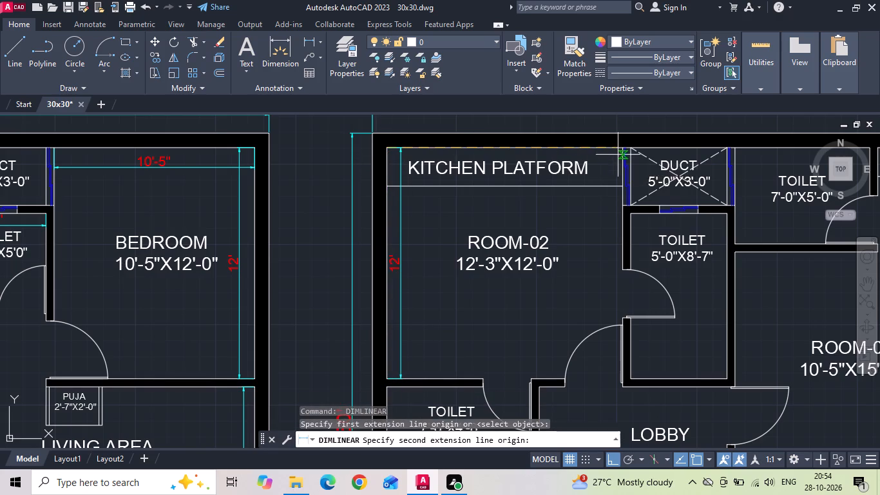
scroll(618, 154, "up", 2)
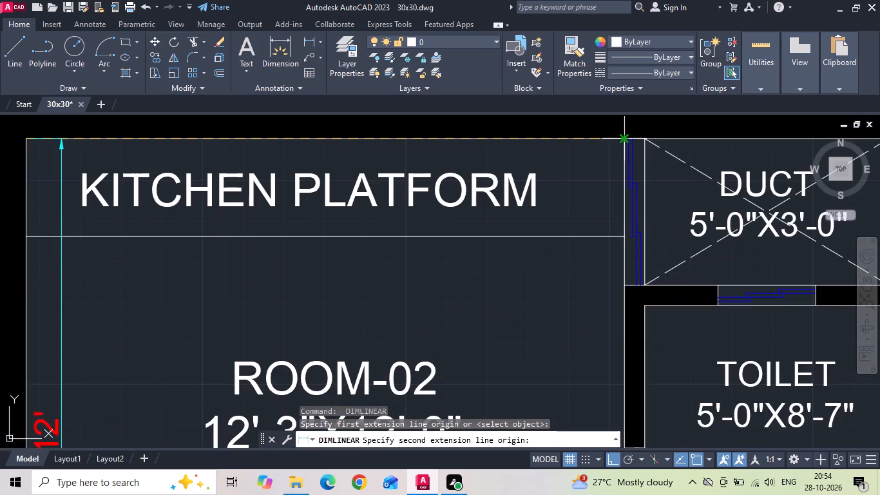
key("space")
key("space")
left_click_drag(26, 238, 46, 241)
left_click(625, 236)
left_click(606, 278)
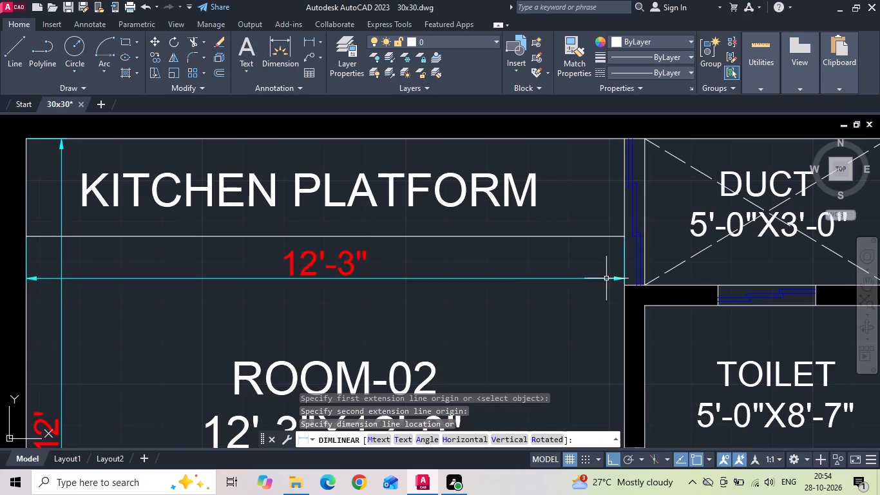
Dimension the first floor 7'-6"X4'-8" toilet's height from the upper wall to the duct, and its inner width below the upper wall.
scroll(324, 215, "down", 3)
middle_click_drag(329, 325, 343, 191)
scroll(272, 217, "up", 3)
key("space")
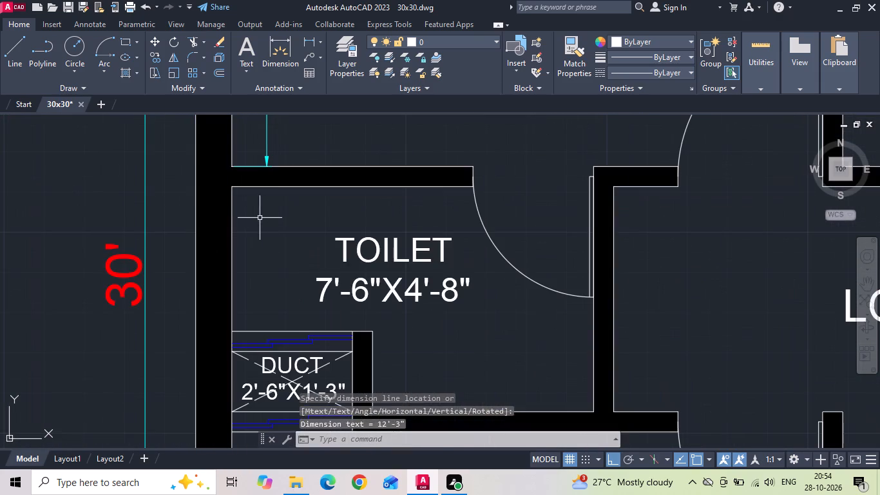
left_click_drag(231, 186, 231, 207)
left_click(233, 334)
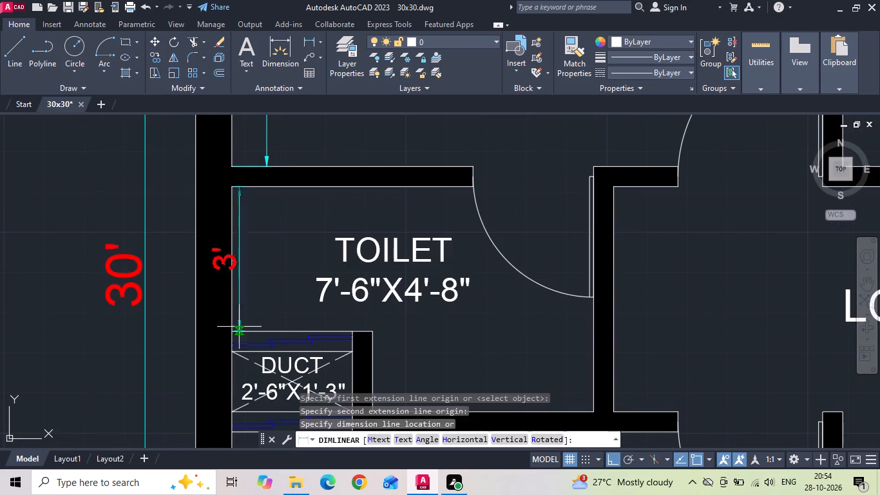
left_click(258, 295)
key("space")
left_click_drag(229, 186, 235, 187)
scroll(619, 206, "up", 2)
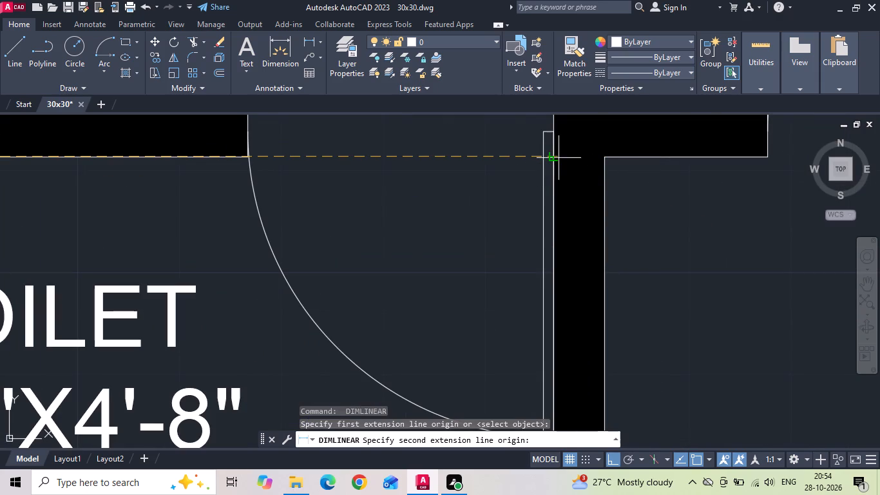
left_click(556, 158)
scroll(552, 170, "down", 2)
left_click(542, 202)
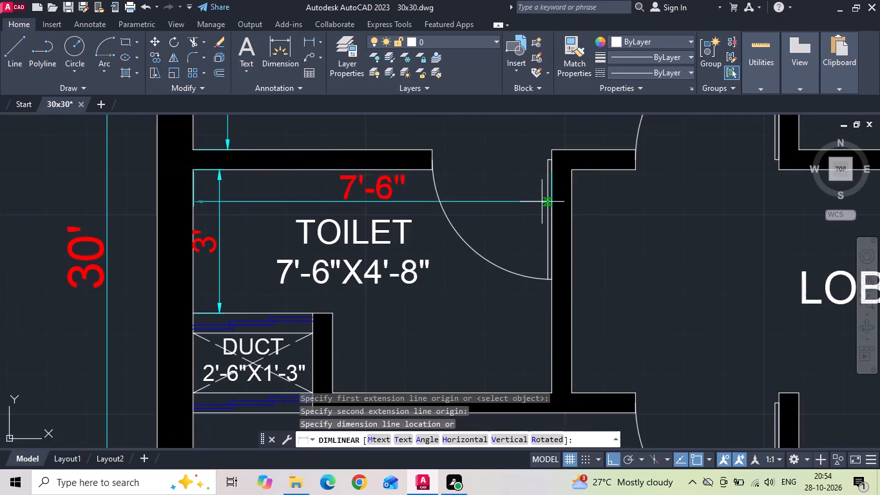
Dimension the first floor toilet's narrower lower width, from the duct's side wall to the door-side wall.
key("space")
middle_click_drag(340, 343, 338, 312)
left_click_drag(332, 364, 350, 365)
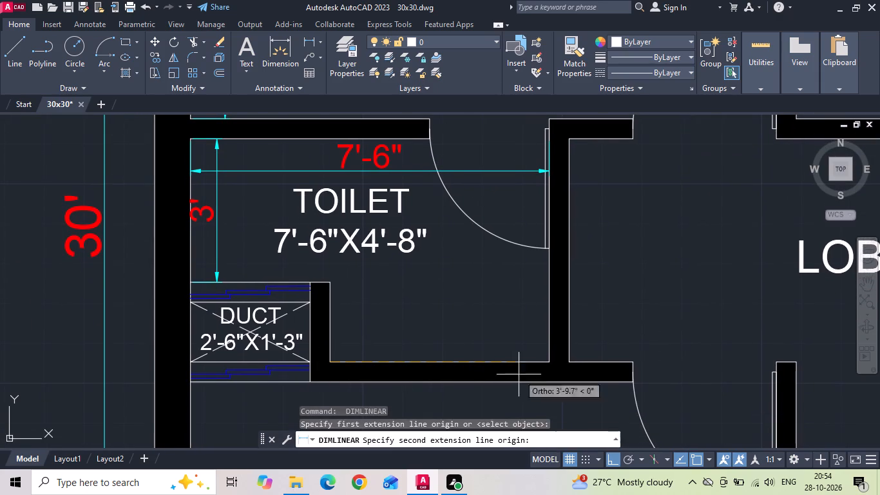
left_click(548, 359)
left_click(548, 344)
Dimension the first floor 7'-6"X4'-8" toilet's full inner height along its door-side wall.
key("space")
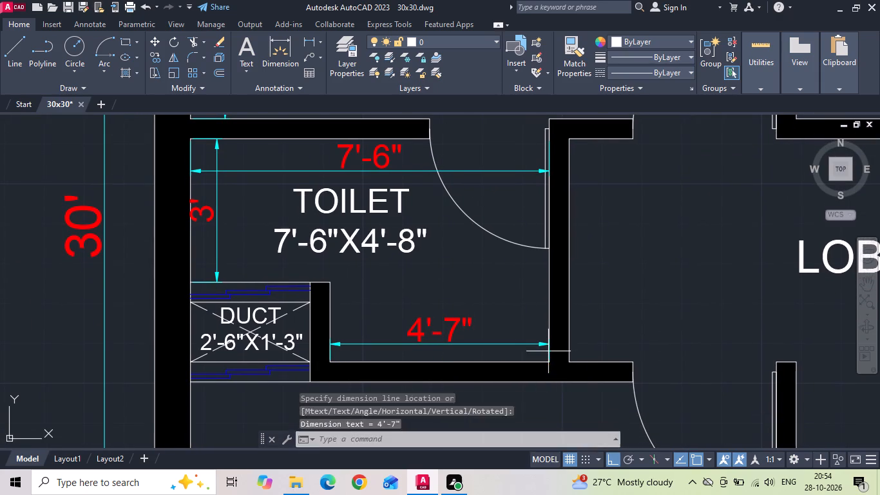
left_click(548, 364)
left_click(566, 141)
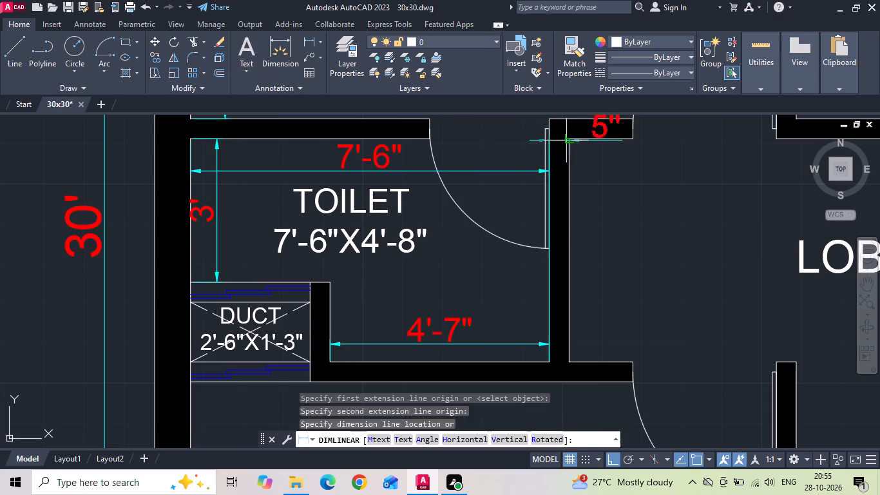
left_click(531, 217)
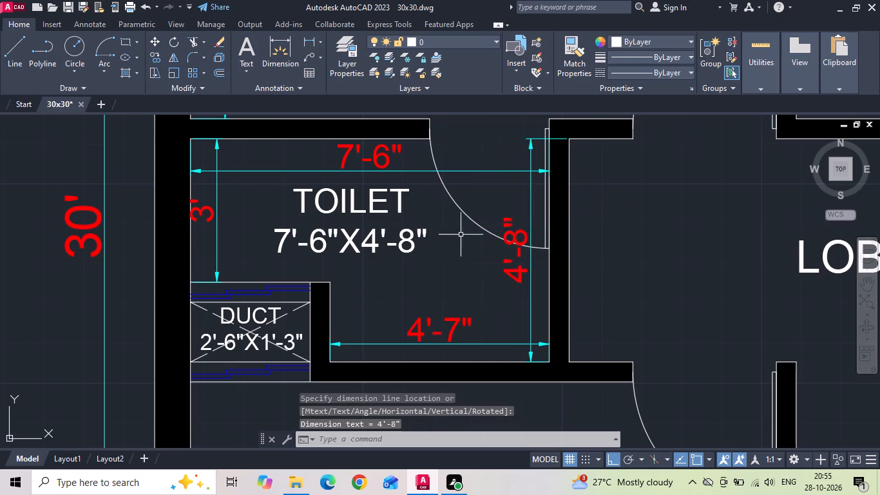
Dimension ROOM-03's inner height along the outer wall and its inner width just above the kitchen platform.
scroll(458, 229, "down", 2)
middle_click_drag(410, 325, 388, 217)
key("space")
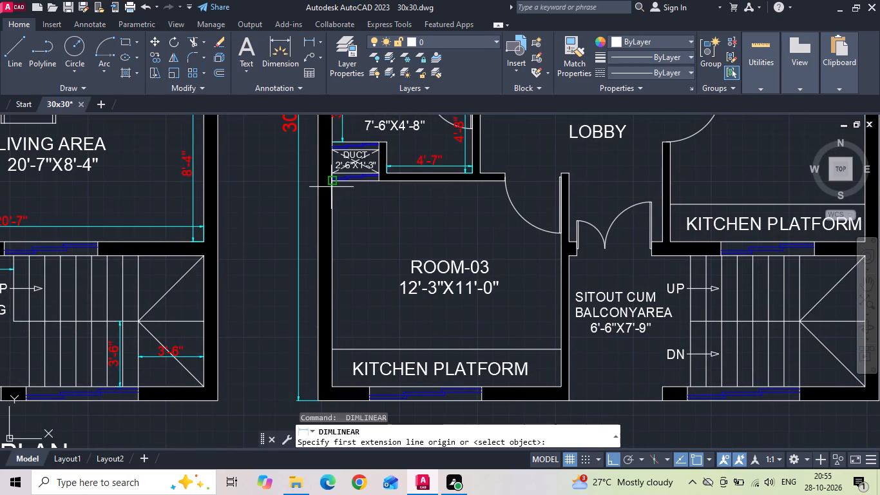
left_click(331, 184)
left_click(336, 388)
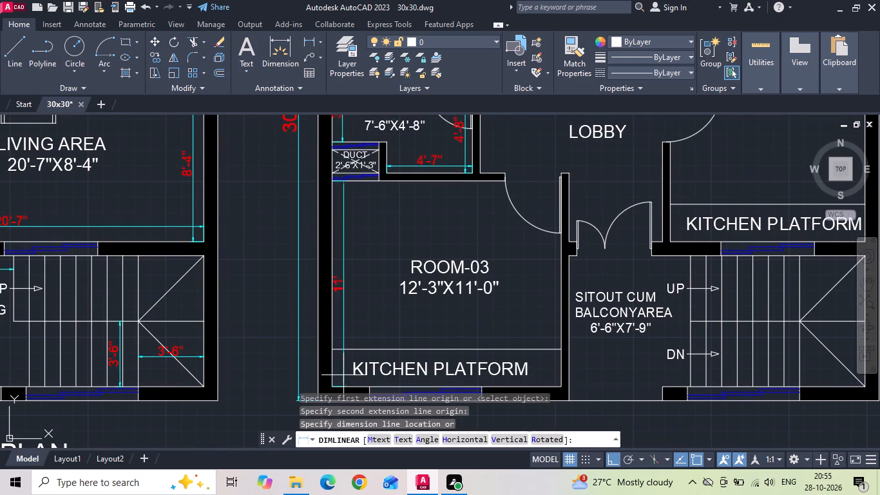
left_click(348, 365)
scroll(346, 362, "up", 1)
key("space")
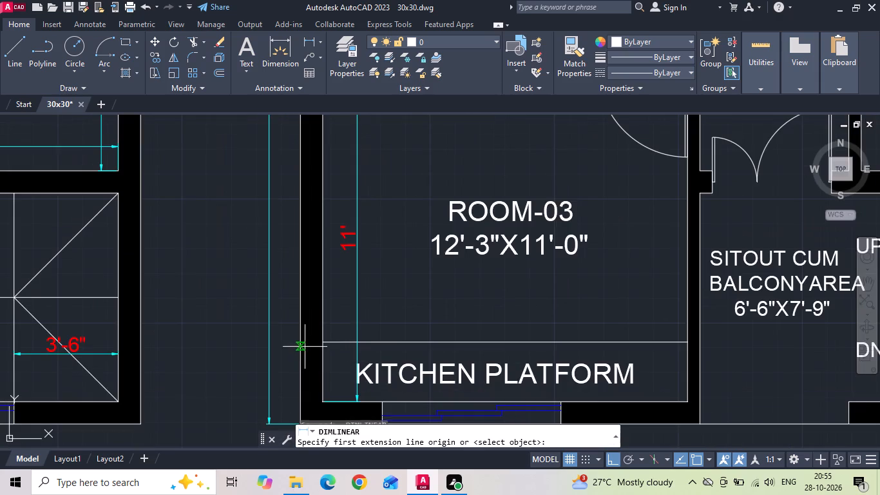
left_click(322, 337)
left_click(689, 345)
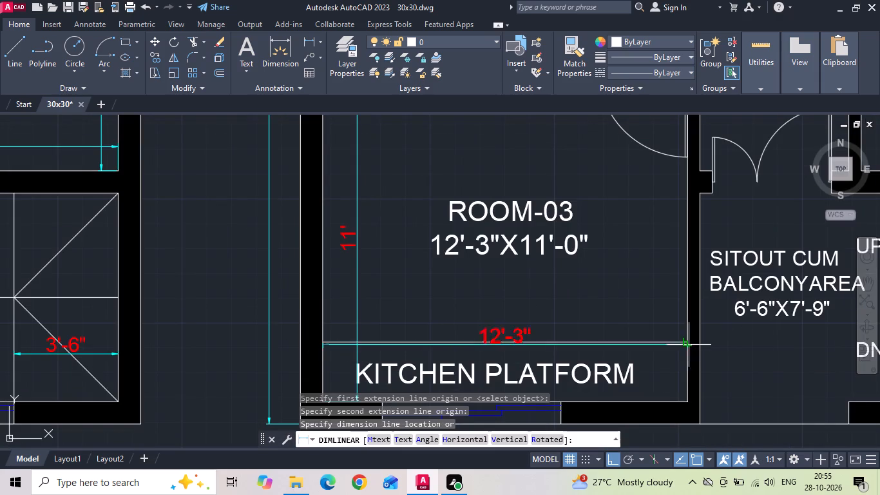
left_click(683, 327)
Dimension the sitout cum balcony area's height along the ROOM-03 wall and its width from that wall to the first stair line.
middle_click_drag(479, 290, 271, 260)
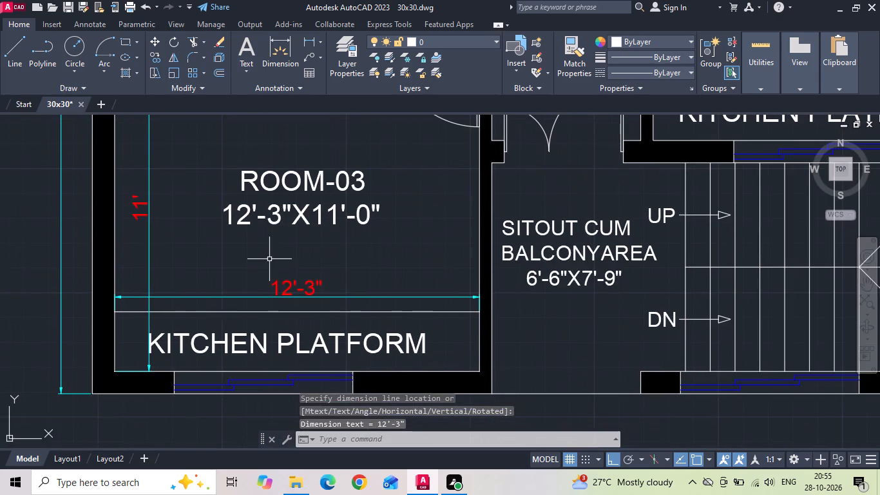
key("space")
left_click_drag(494, 163, 494, 175)
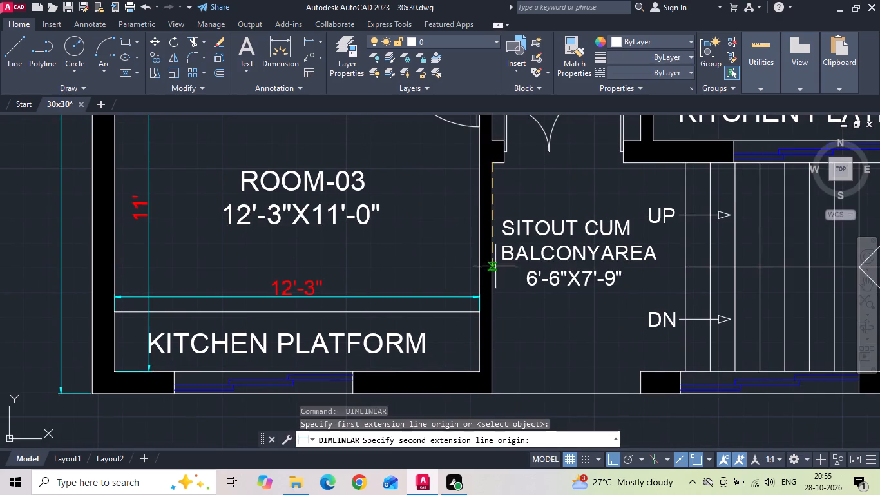
left_click(494, 392)
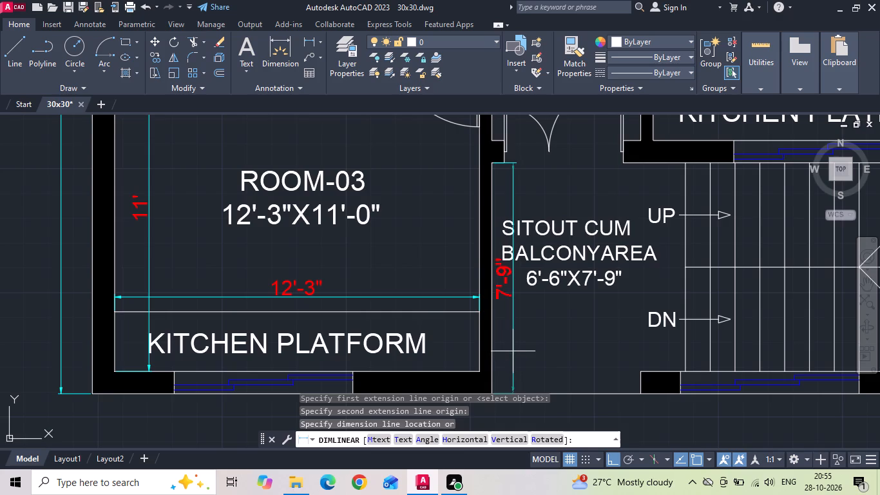
left_click(513, 351)
key("space")
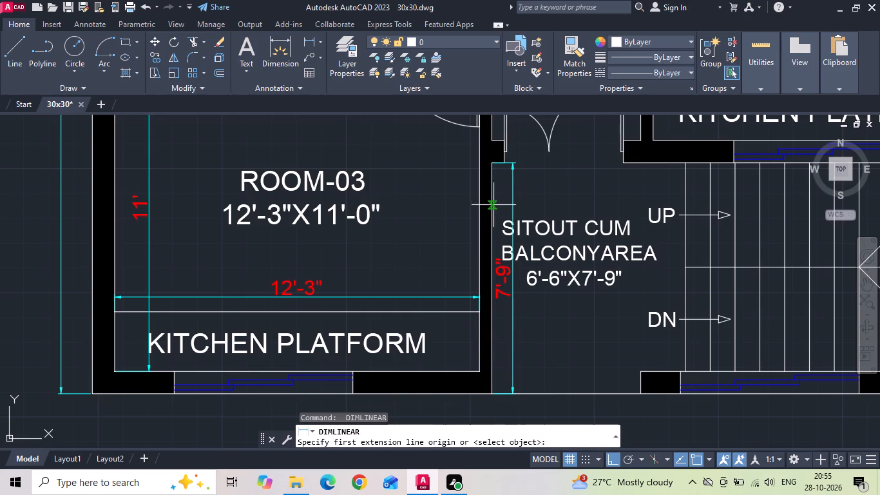
left_click(493, 195)
left_click(689, 196)
left_click(689, 196)
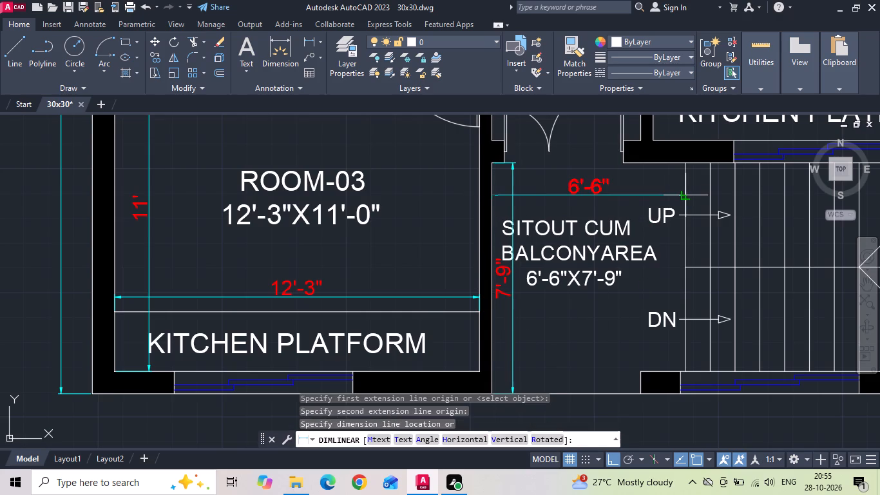
left_click(689, 194)
On the first floor staircase, dimension the landing's width and the lower flight's width from the centre line to the outer wall.
middle_click_drag(653, 226, 423, 323)
scroll(421, 251, "down", 2)
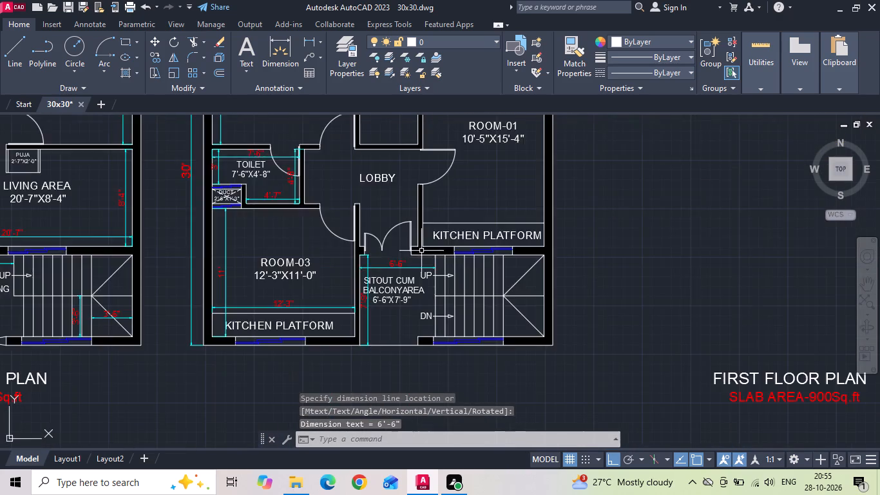
scroll(521, 375, "up", 2)
key("space")
middle_click_drag(471, 184, 470, 246)
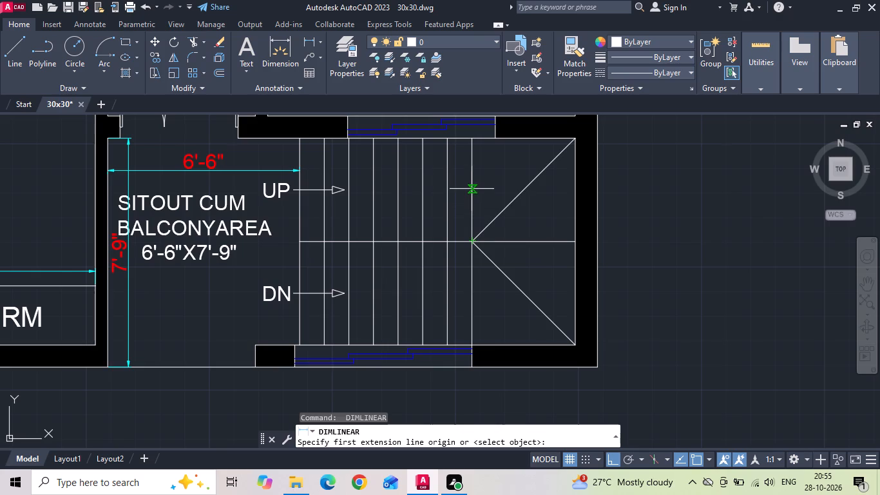
left_click(472, 189)
left_click(573, 188)
left_click(573, 188)
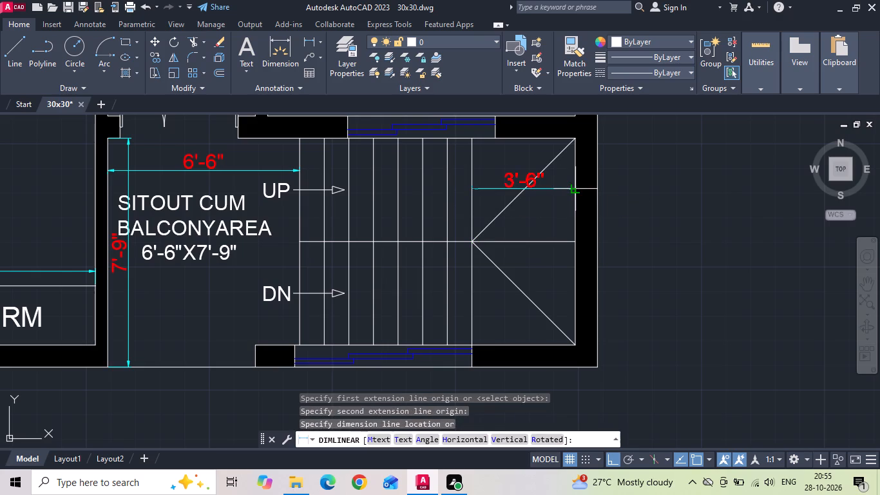
left_click(573, 188)
key("space")
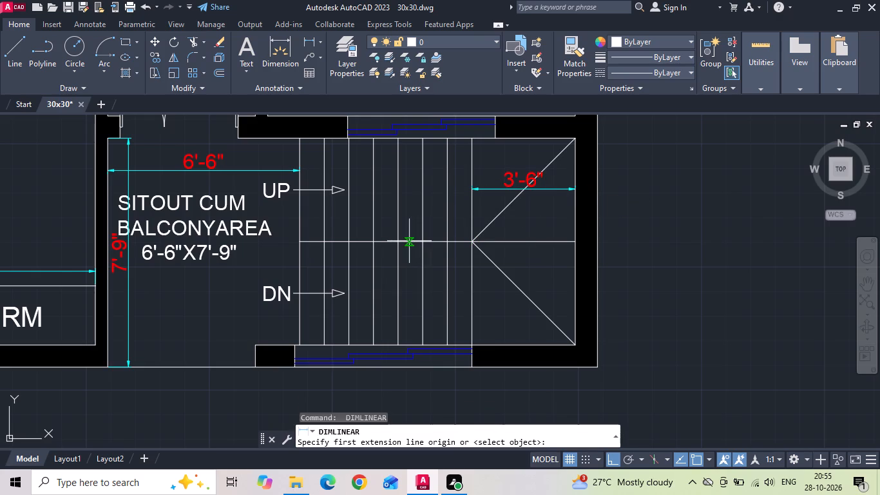
left_click(409, 241)
scroll(410, 335, "up", 1)
left_click(409, 353)
scroll(412, 325, "up", 2)
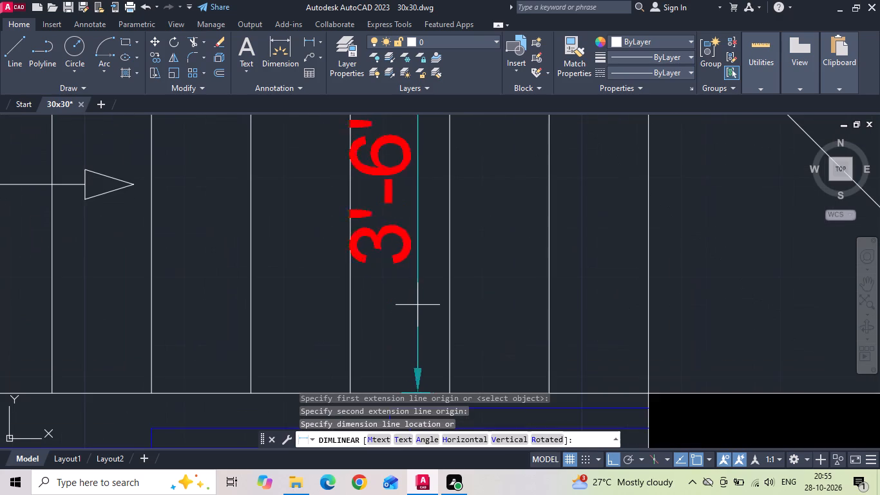
left_click(428, 284)
Dimension ROOM-01's inner width just above its kitchen platform.
scroll(432, 295, "down", 4)
middle_click_drag(429, 206, 429, 215)
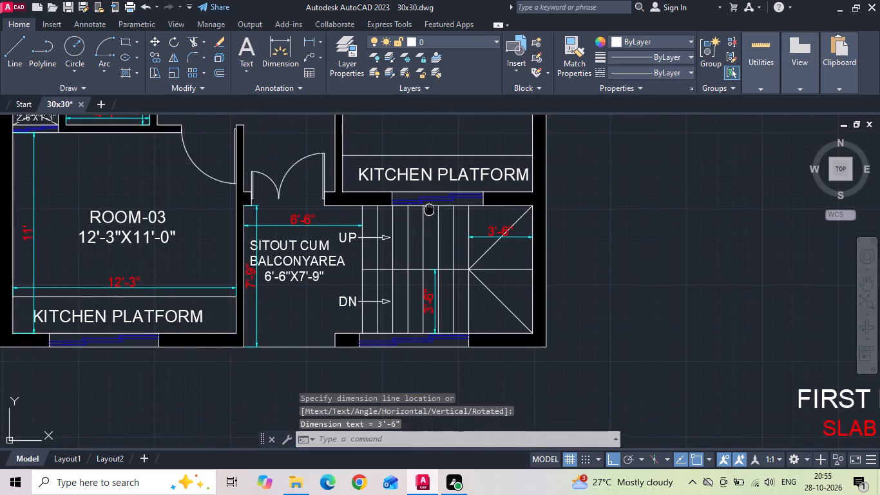
middle_click_drag(429, 215, 429, 291)
key("space")
left_click(341, 235)
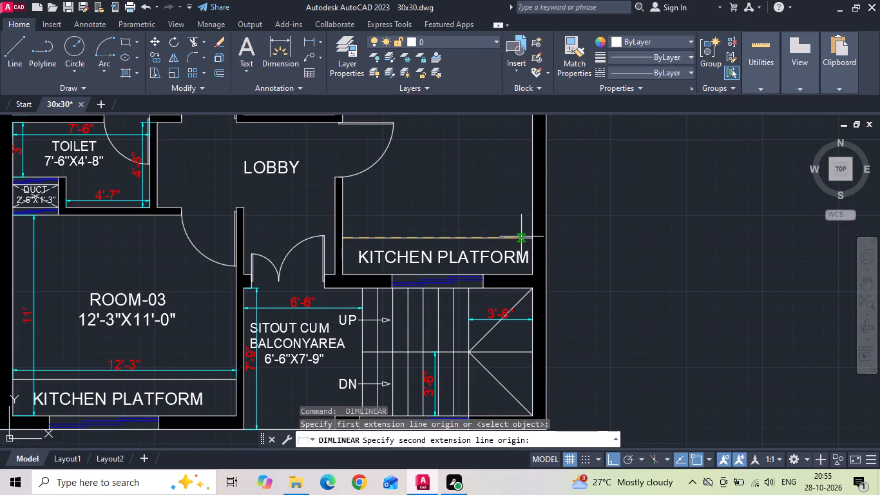
left_click(537, 238)
left_click(534, 225)
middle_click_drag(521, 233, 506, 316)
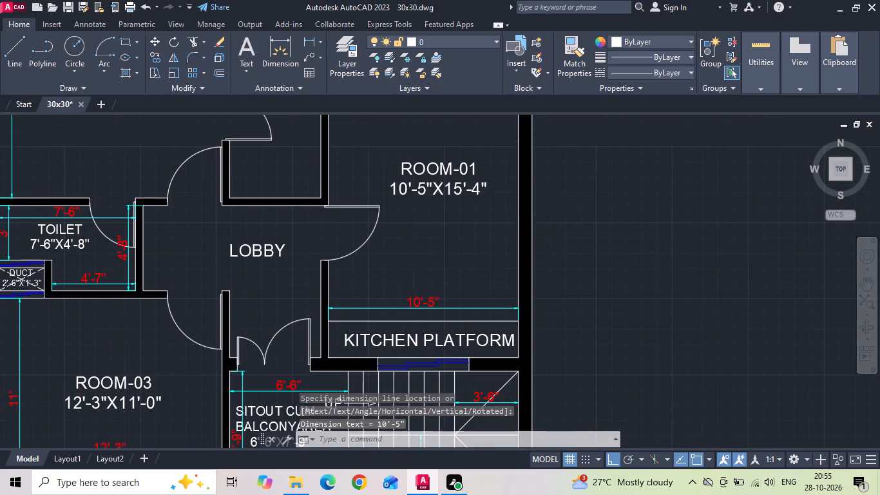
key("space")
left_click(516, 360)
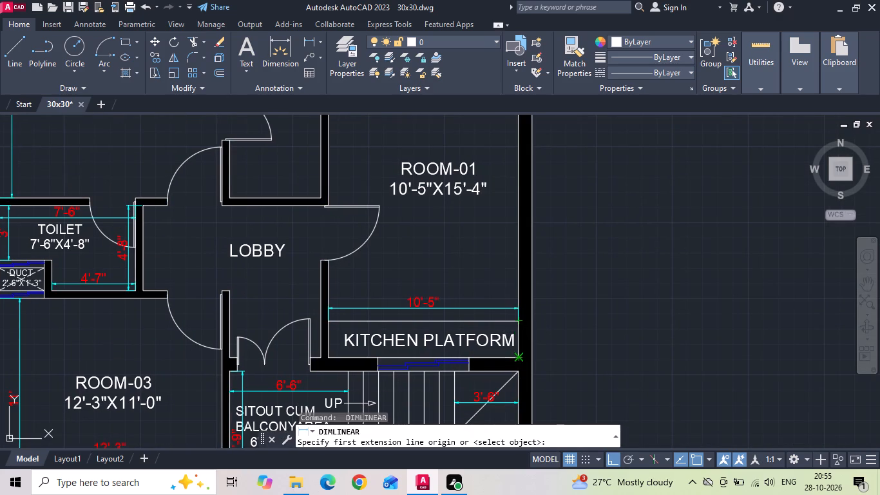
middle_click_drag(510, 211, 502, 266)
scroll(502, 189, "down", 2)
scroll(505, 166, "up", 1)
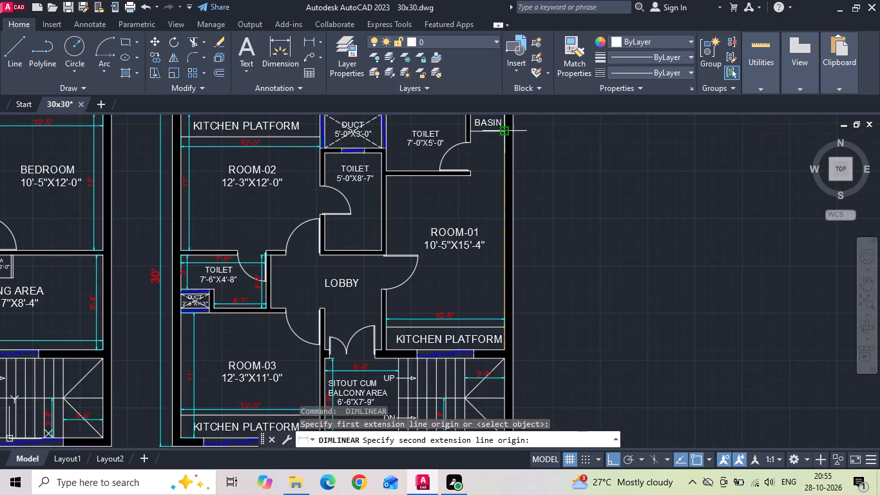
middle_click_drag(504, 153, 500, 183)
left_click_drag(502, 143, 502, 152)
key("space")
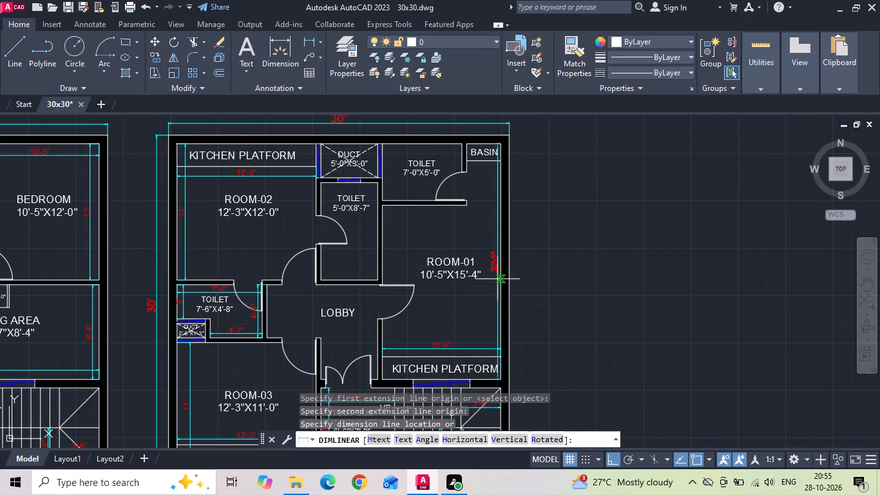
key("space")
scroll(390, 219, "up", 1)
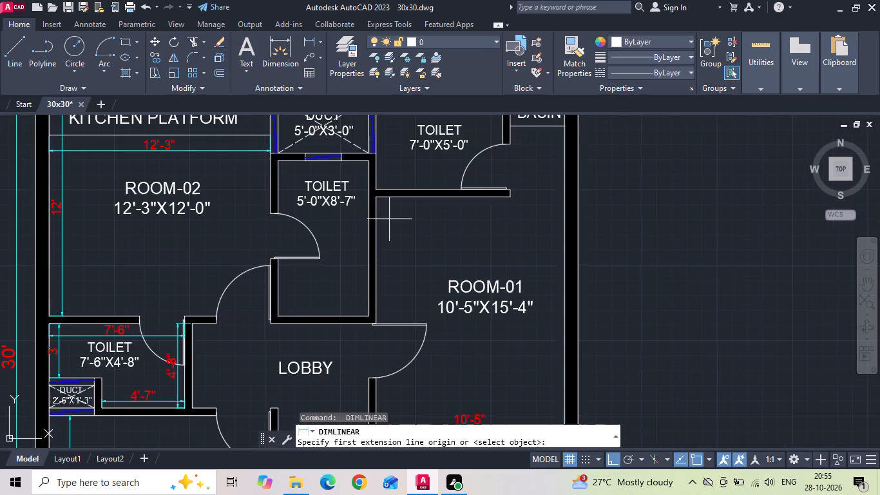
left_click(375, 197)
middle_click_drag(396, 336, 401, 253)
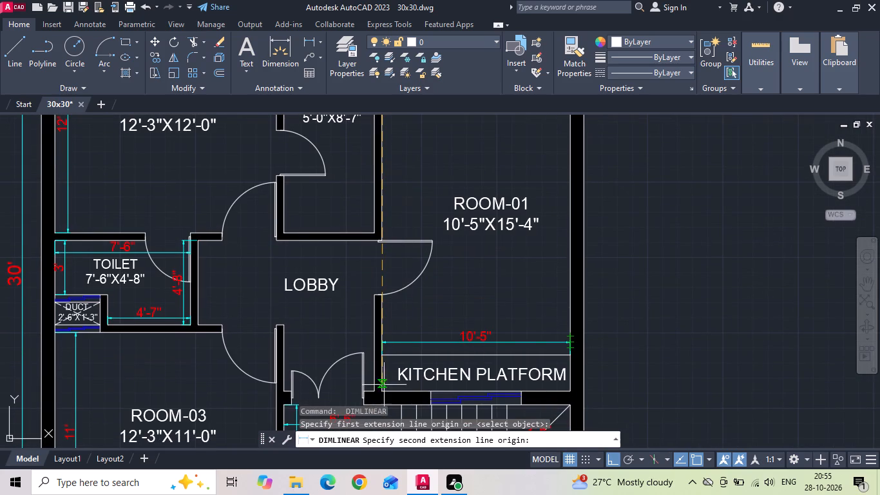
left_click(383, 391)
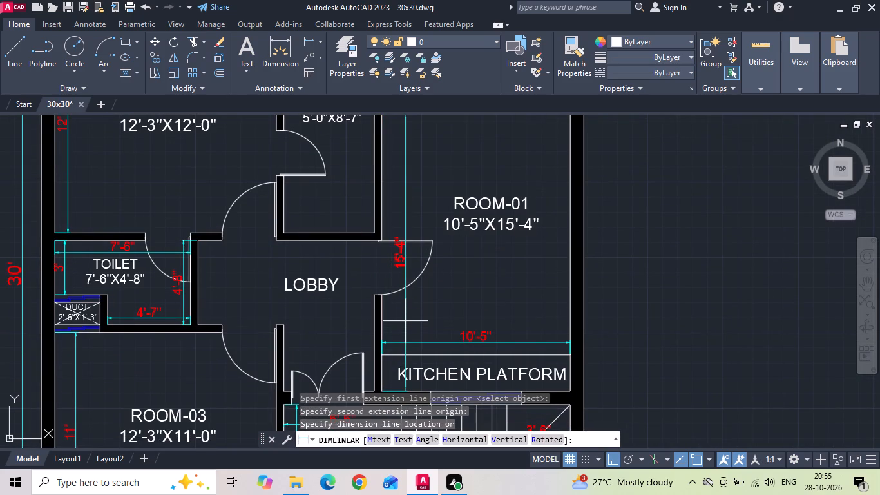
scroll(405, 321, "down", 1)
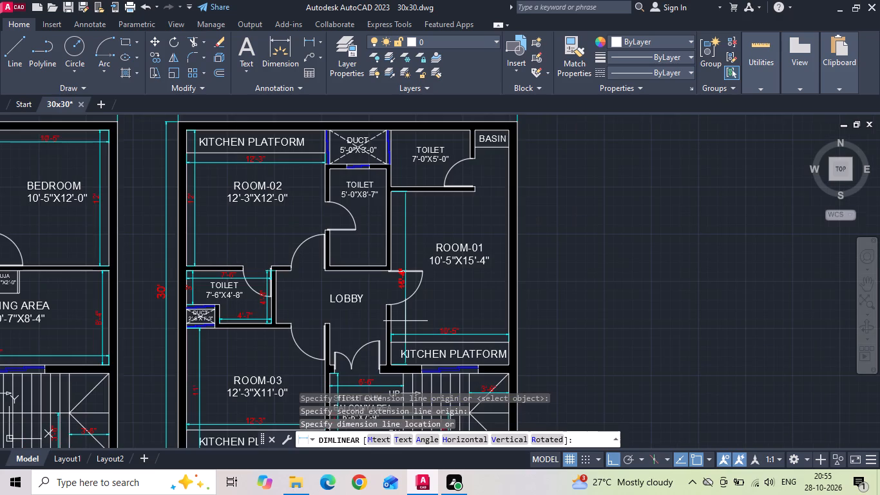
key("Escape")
Dimension ROOM-01's inner height from the free end of the toilet wall down to the wall behind the kitchen platform.
key("space")
left_click(478, 191)
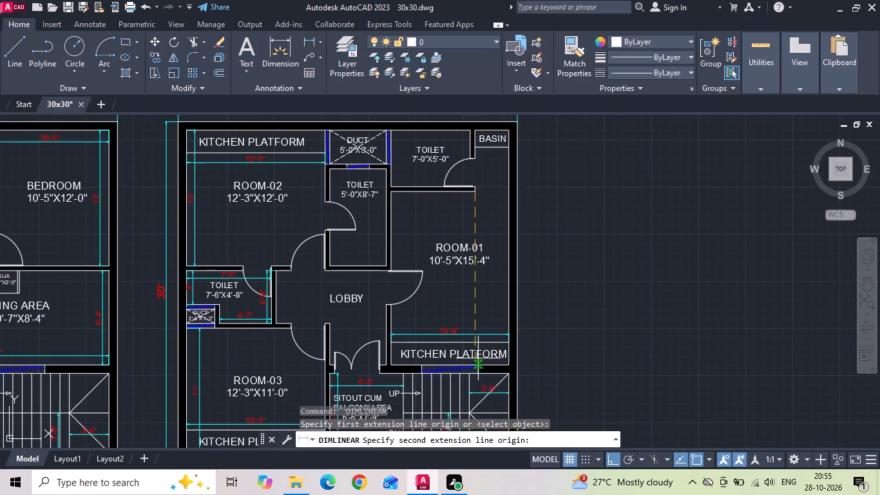
left_click(477, 362)
scroll(489, 279, "up", 1)
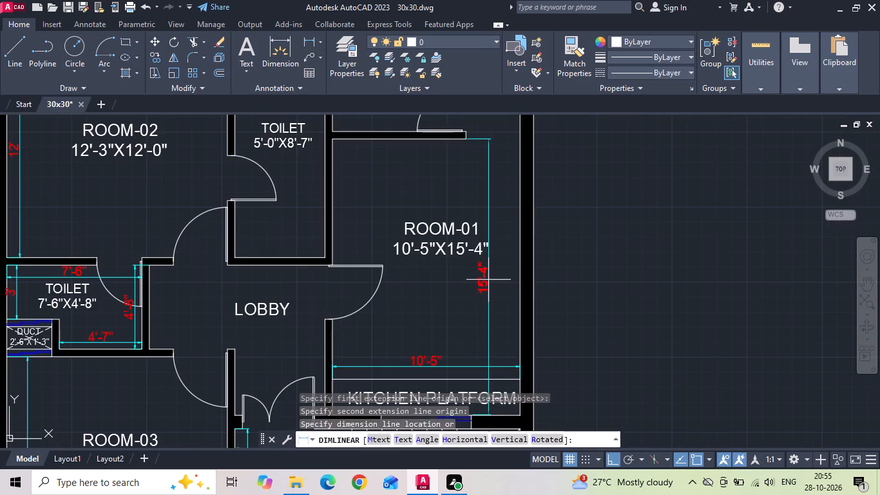
left_click(488, 282)
Dimension the first floor 7'-0"X5'-0" toilet's inner width below the outer wall and its inner height beside the duct.
middle_click_drag(488, 282, 477, 367)
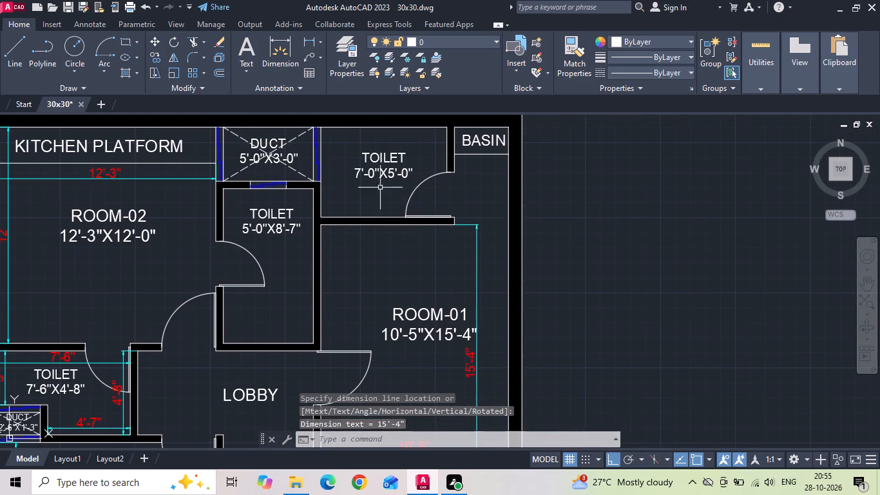
middle_click_drag(353, 133, 352, 212)
scroll(340, 218, "up", 1)
key("space")
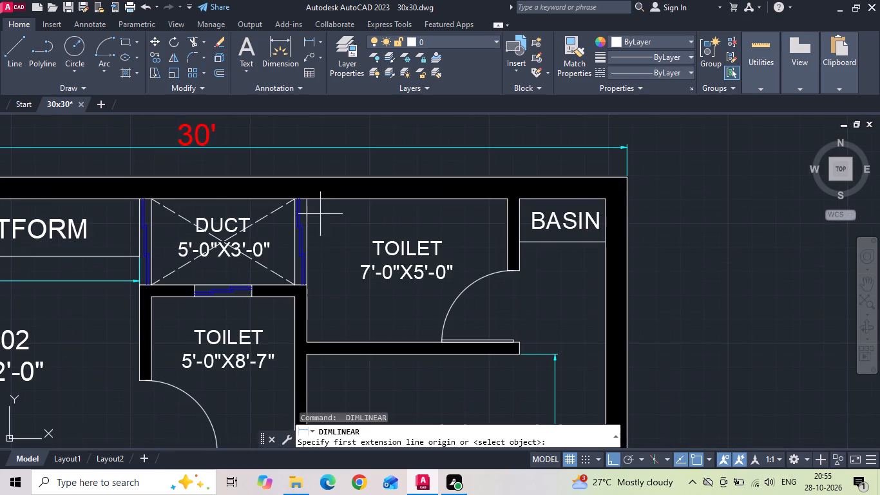
left_click(307, 199)
left_click_drag(510, 197, 506, 204)
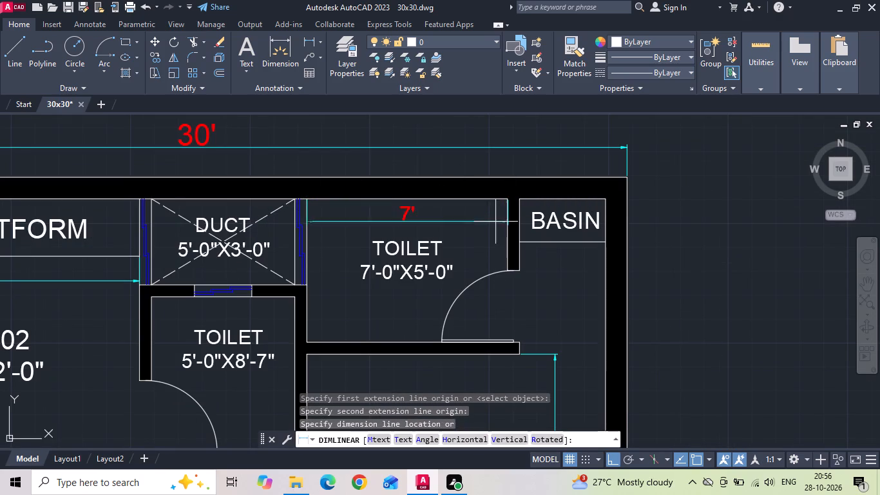
left_click(487, 219)
key("space")
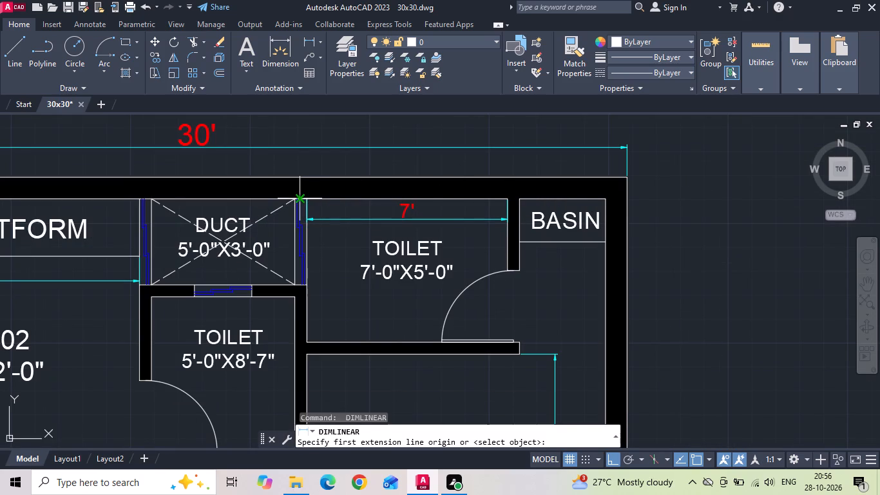
left_click_drag(306, 197, 307, 203)
left_click(307, 339)
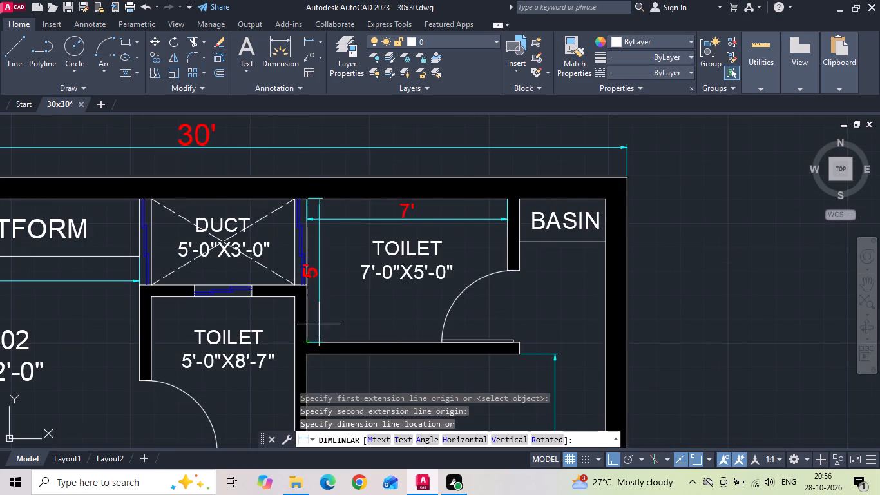
left_click(332, 313)
Dimension the first floor 5'-0"X3'-0" duct's inner width just above its lower wall and its inner height beside the 7'-0"X5'-0" toilet.
middle_click_drag(278, 324, 328, 308)
key("space")
scroll(239, 276, "up", 1)
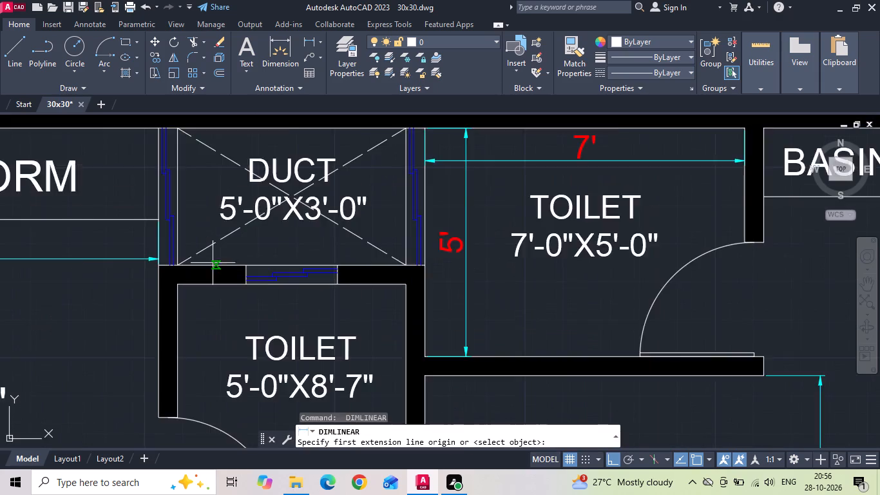
scroll(208, 262, "up", 1)
left_click(158, 265)
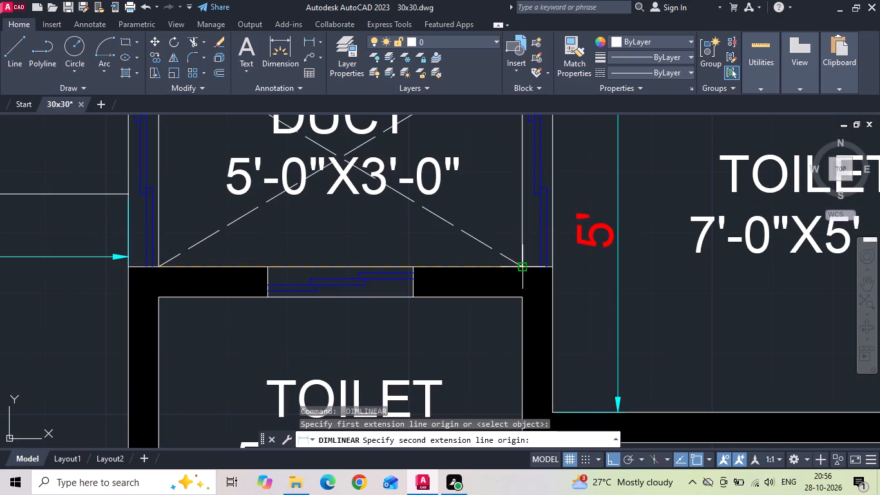
left_click(519, 265)
left_click(517, 249)
key("space")
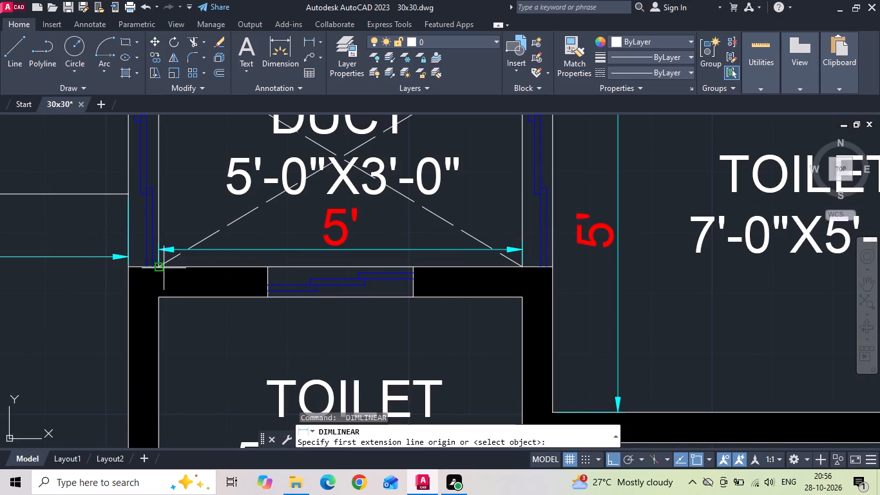
left_click(526, 265)
scroll(526, 265, "down", 1)
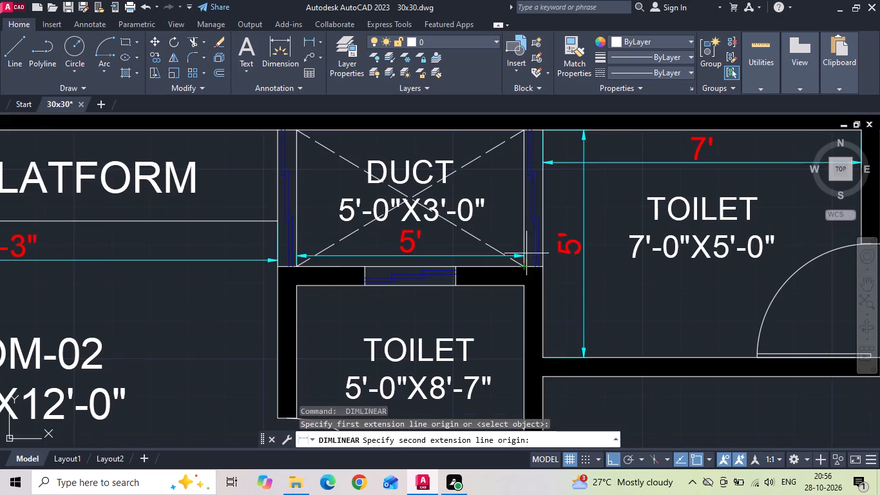
left_click(524, 132)
scroll(517, 170, "up", 1)
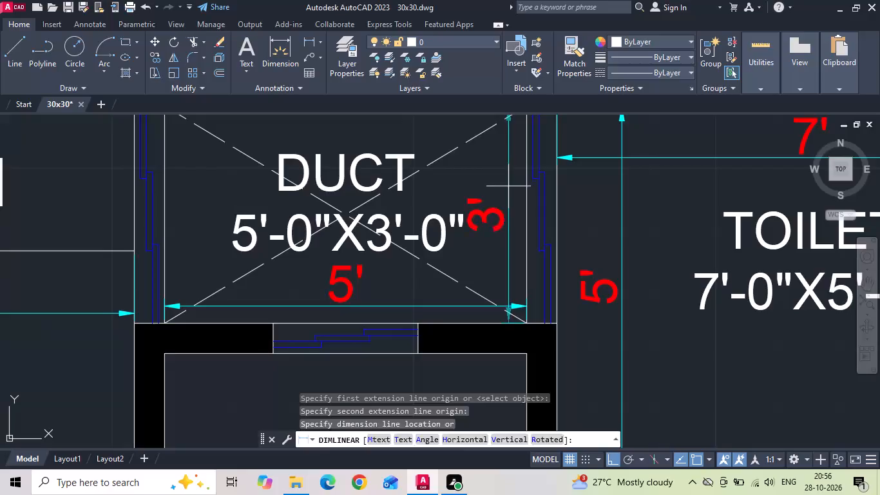
left_click(508, 186)
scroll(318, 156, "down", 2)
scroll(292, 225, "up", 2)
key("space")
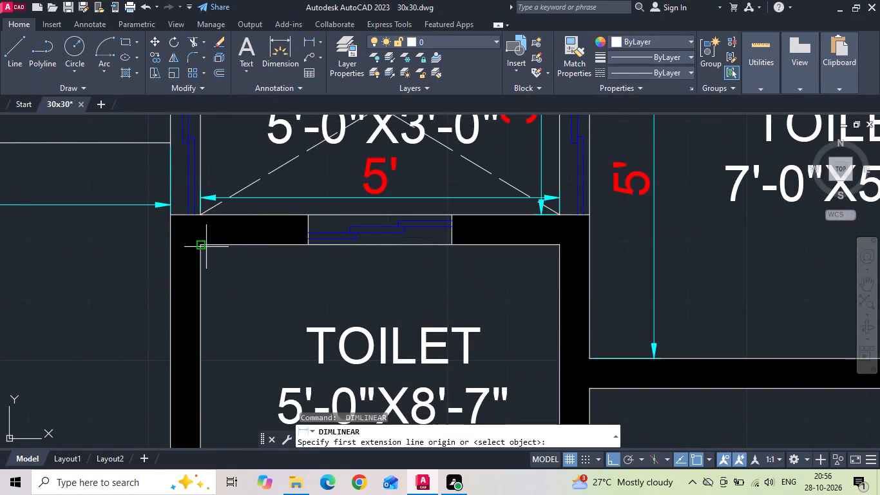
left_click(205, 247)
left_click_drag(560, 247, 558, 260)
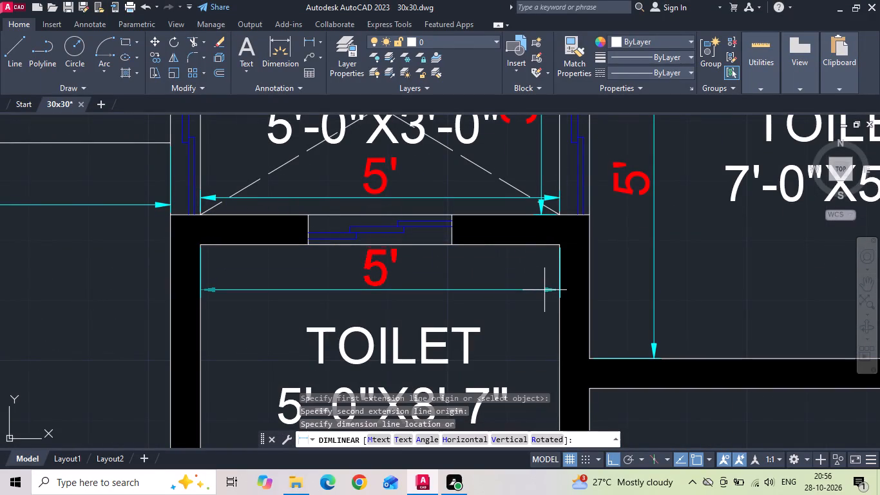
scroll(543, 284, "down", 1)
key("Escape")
Dimension the first floor 5'-0"X8'-7" toilet's inner width just above its lower wall and its inner height along the wall beside ROOM-01.
scroll(407, 236, "down", 2)
middle_click_drag(388, 363, 385, 341)
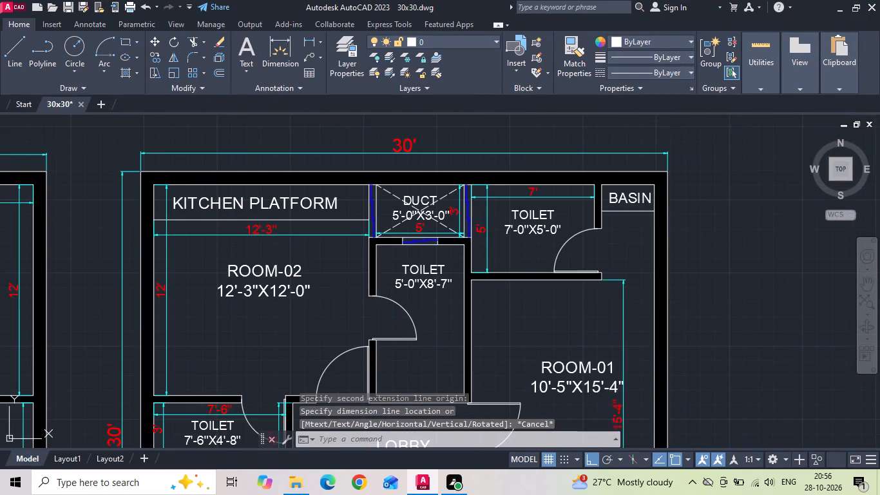
middle_click_drag(385, 341, 378, 303)
scroll(378, 303, "up", 2)
key("space")
left_click_drag(343, 387, 361, 385)
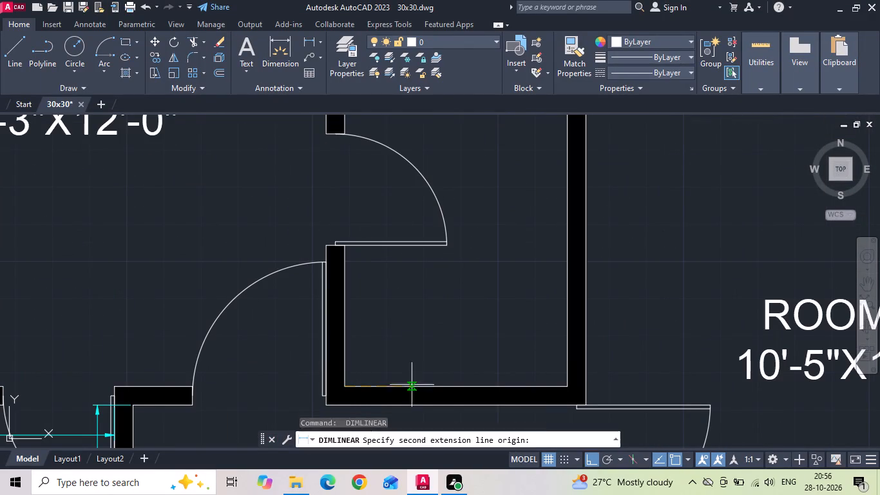
left_click(564, 386)
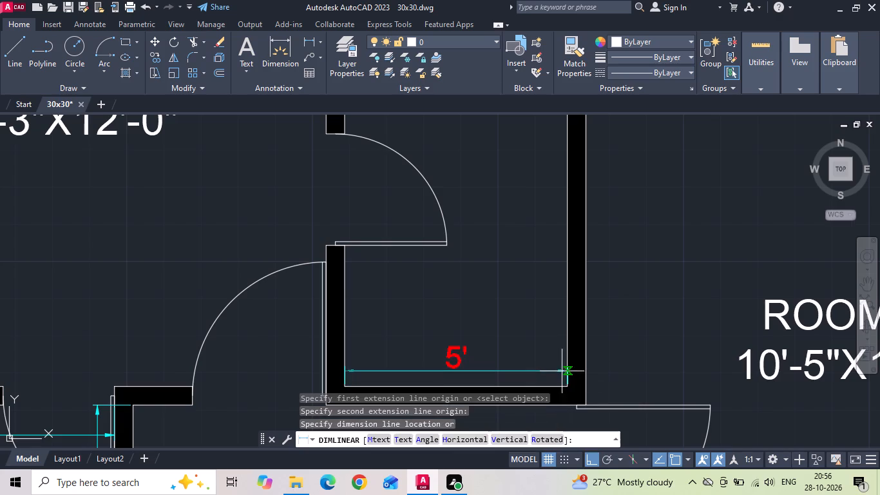
left_click(561, 371)
key("space")
left_click(569, 390)
scroll(561, 289, "down", 1)
middle_click_drag(562, 210, 538, 337)
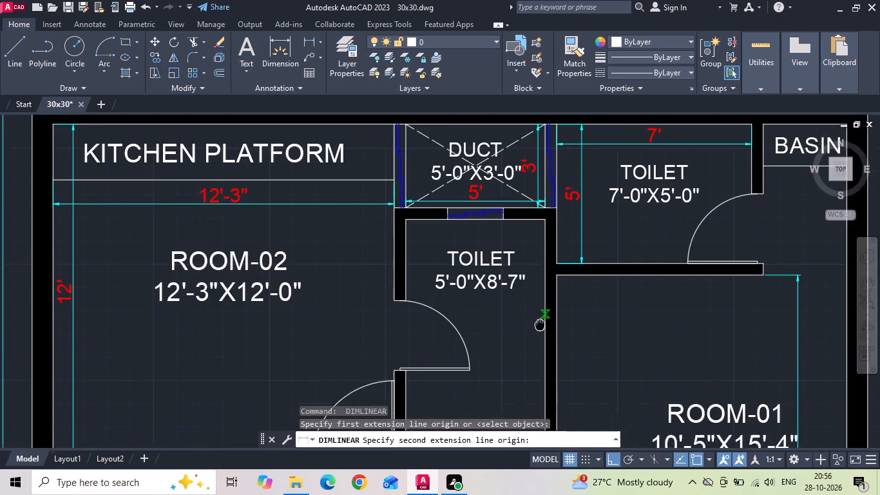
middle_click_drag(538, 337, 537, 342)
left_click(540, 245)
left_click(531, 298)
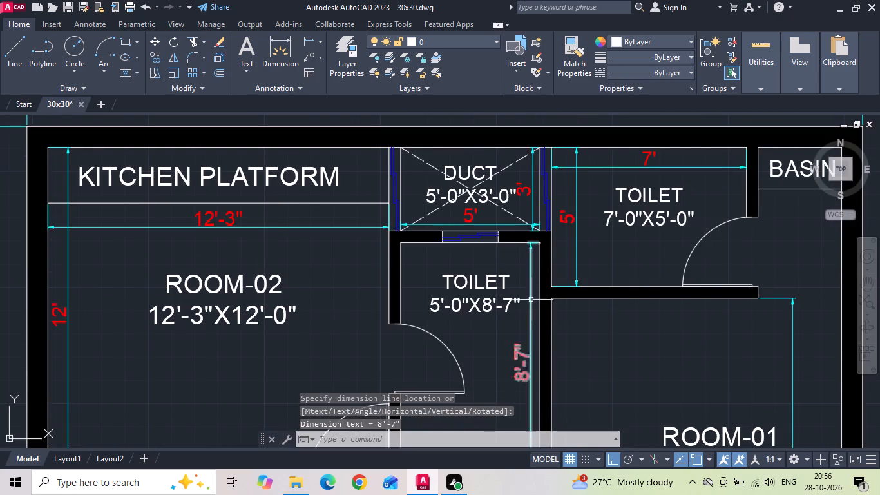
Save the dimensioned 30x30 drawing.
middle_click_drag(517, 307, 517, 269)
scroll(517, 218, "down", 2)
middle_click_drag(491, 318, 487, 224)
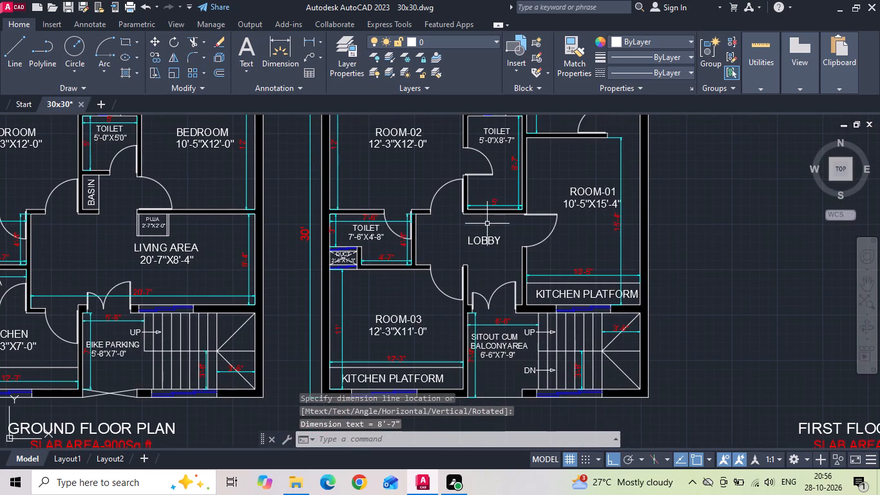
key("ctrl+s")
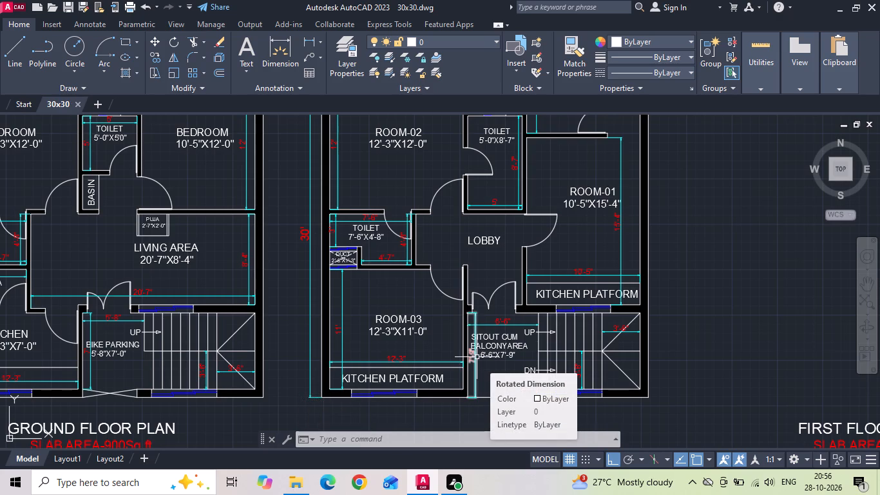
Move the lower FIRST FLOOR PLAN title and its slab area text horizontally so they sit beneath the dimensioned first floor plan.
scroll(320, 235, "down", 3)
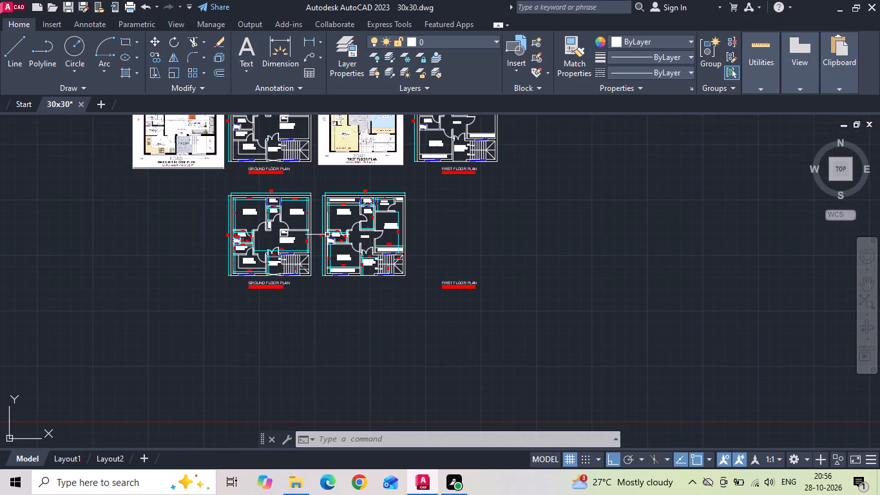
middle_click(341, 250)
scroll(349, 262, "up", 1)
left_click_drag(515, 270, 510, 309)
left_click(506, 317)
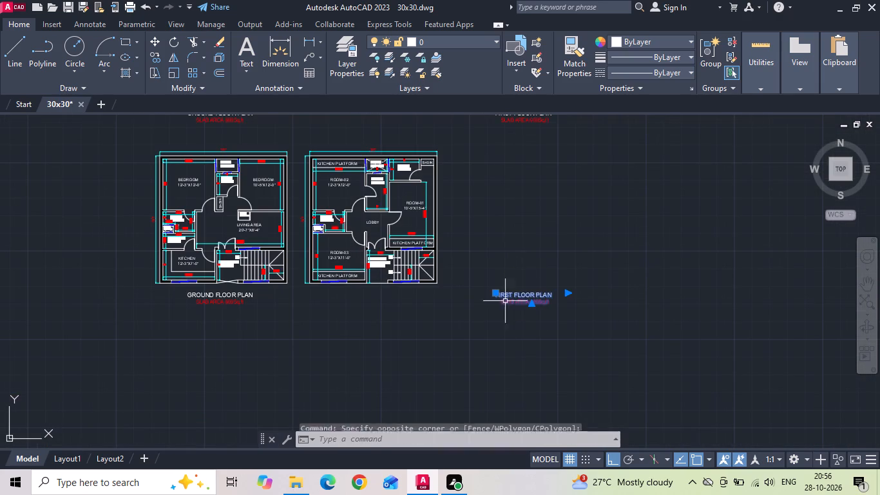
right_click(524, 214)
left_click(548, 229)
left_click(657, 229)
scroll(557, 215, "up", 2)
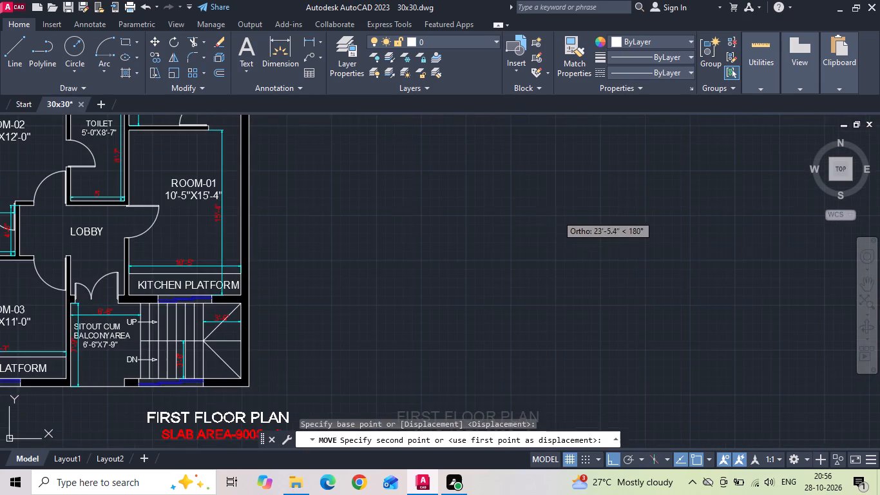
scroll(503, 206, "down", 2)
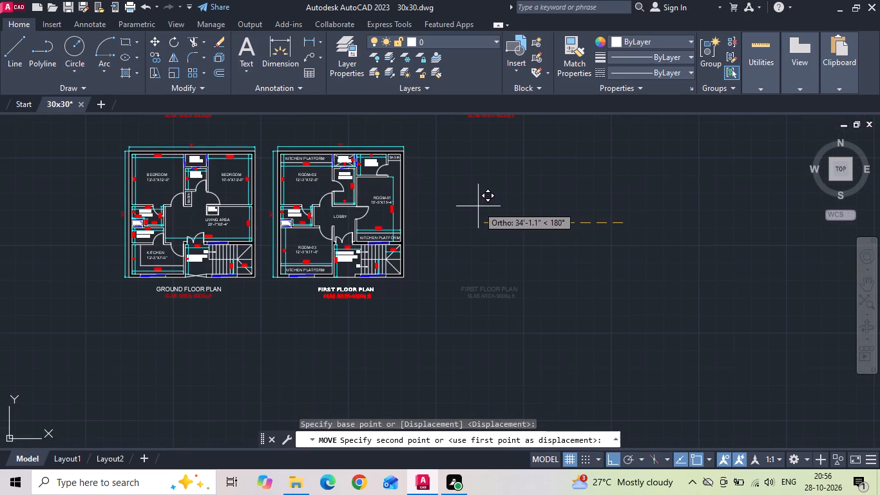
left_click(473, 206)
Save the 30x30 drawing with the repositioned title.
key("ctrl+s")
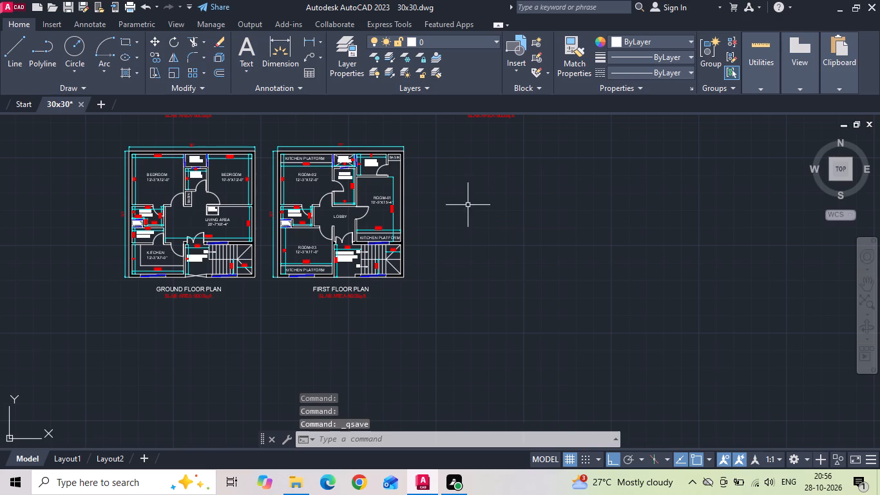
key("ctrl+s")
scroll(429, 304, "down", 2)
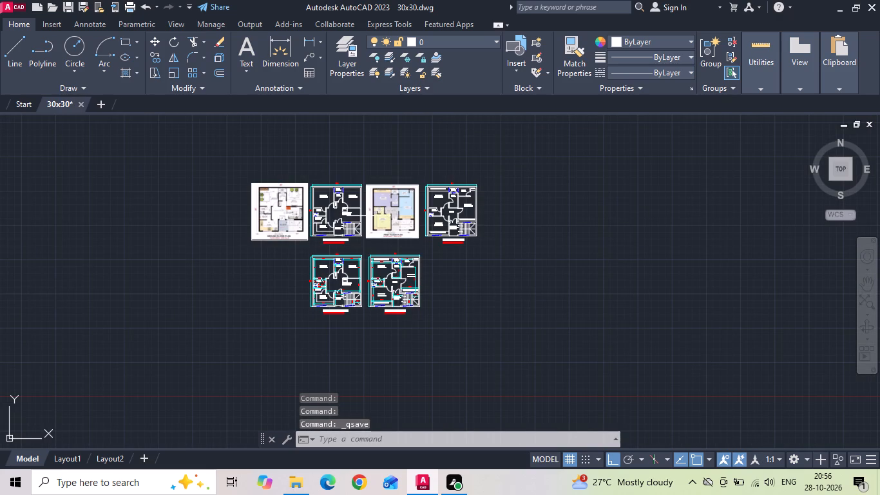
scroll(370, 215, "up", 1)
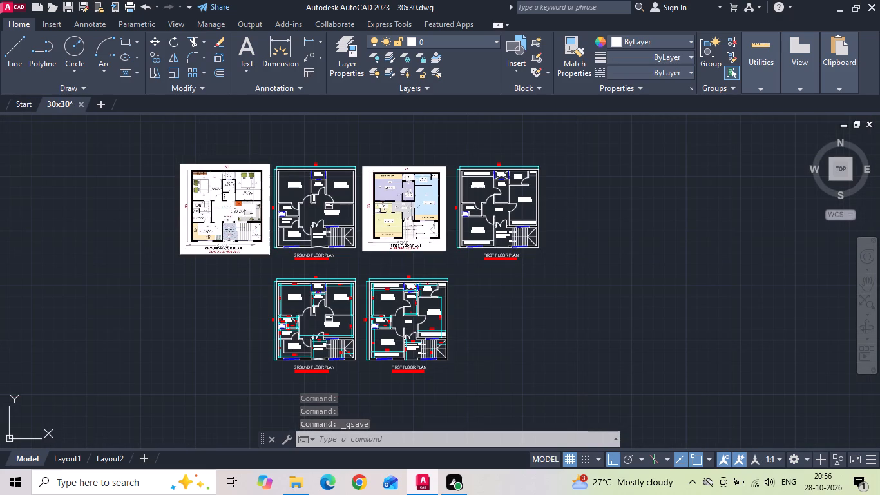
key("ctrl+s")
Search Windows for "FURNITU" and open the furniture blocks Unlimited drawing, continuing past the file compatibility notice.
left_click(132, 494)
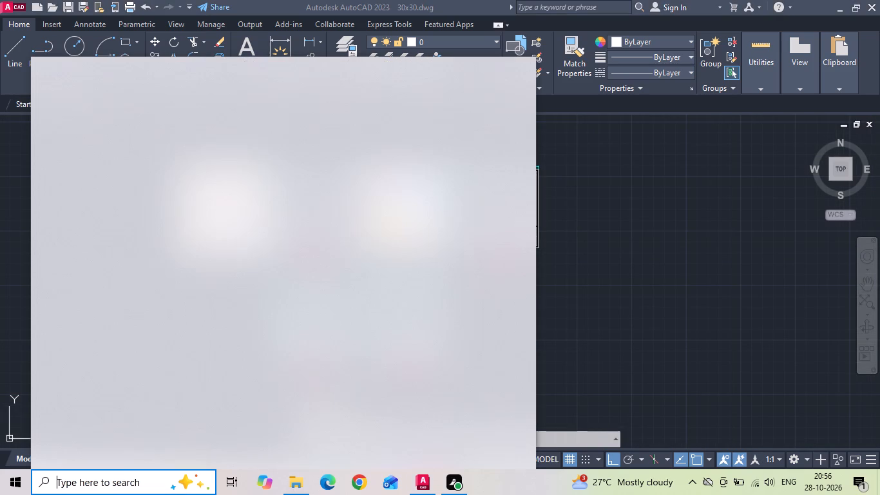
key("f")
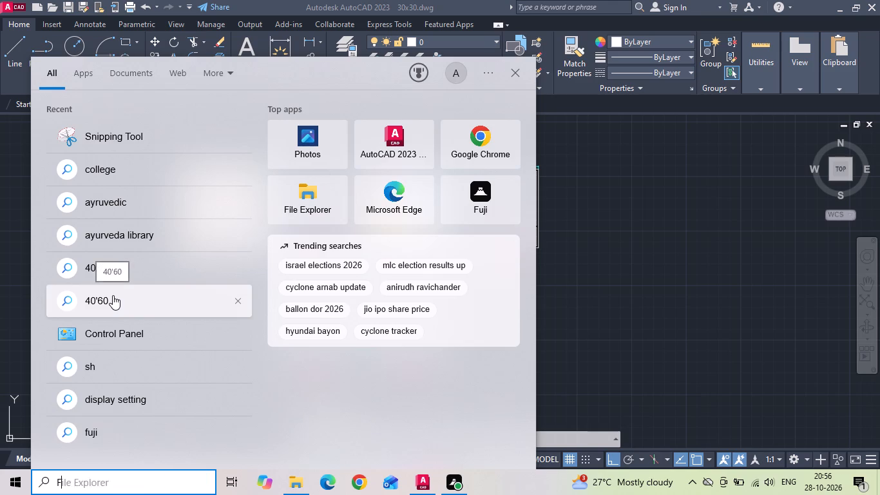
type("URNI")
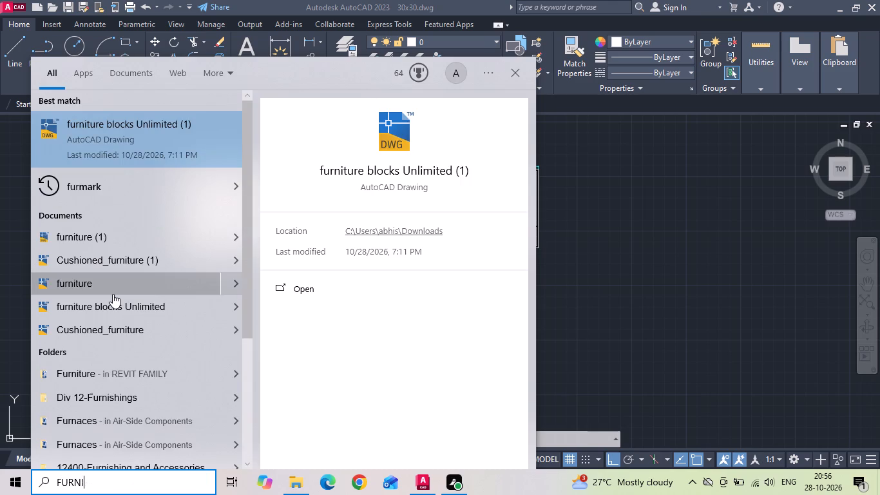
type("TU")
double_click(115, 235)
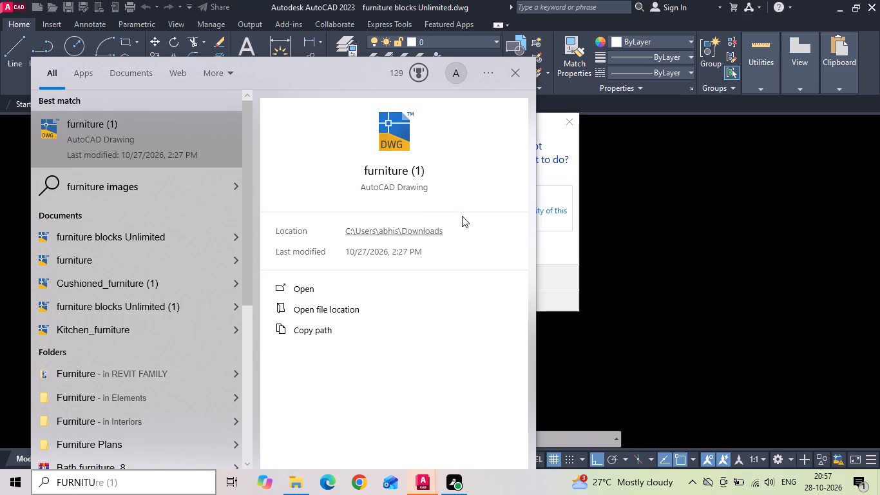
left_click(563, 210)
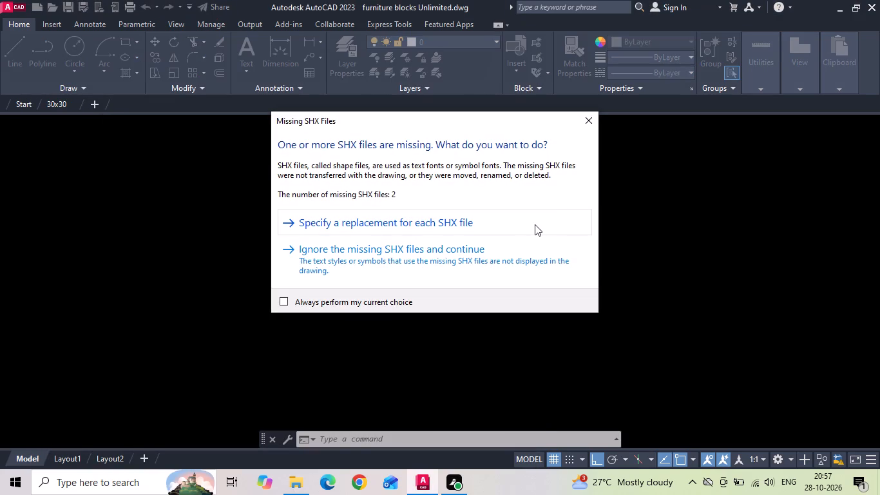
left_click(535, 224)
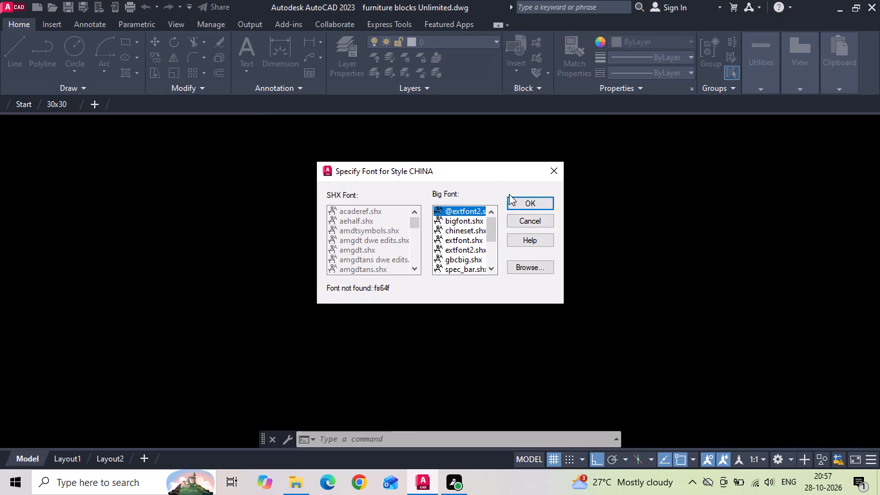
left_click(524, 206)
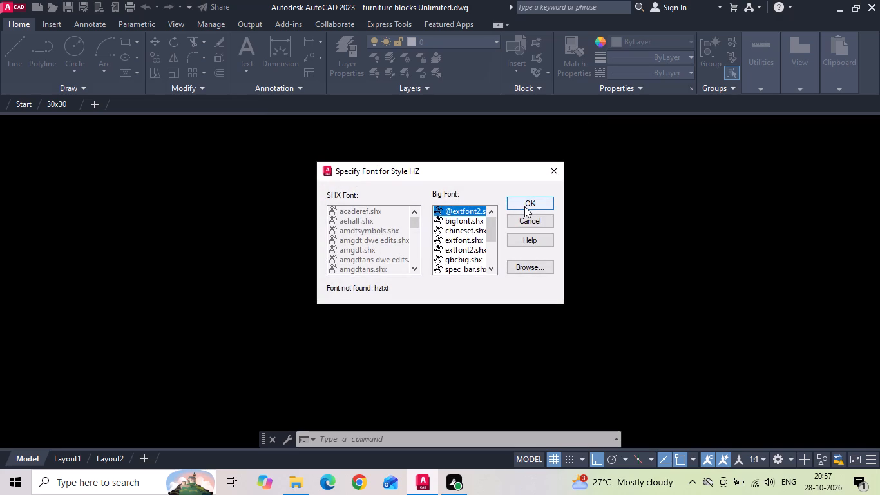
left_click(524, 206)
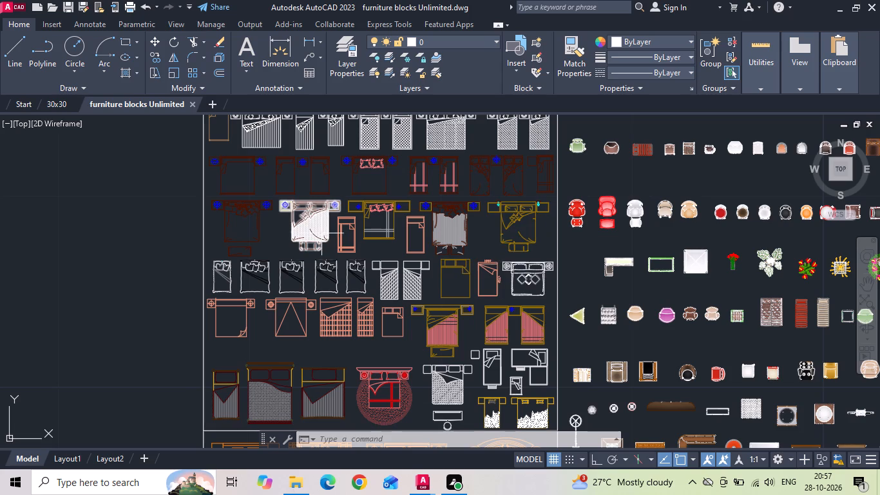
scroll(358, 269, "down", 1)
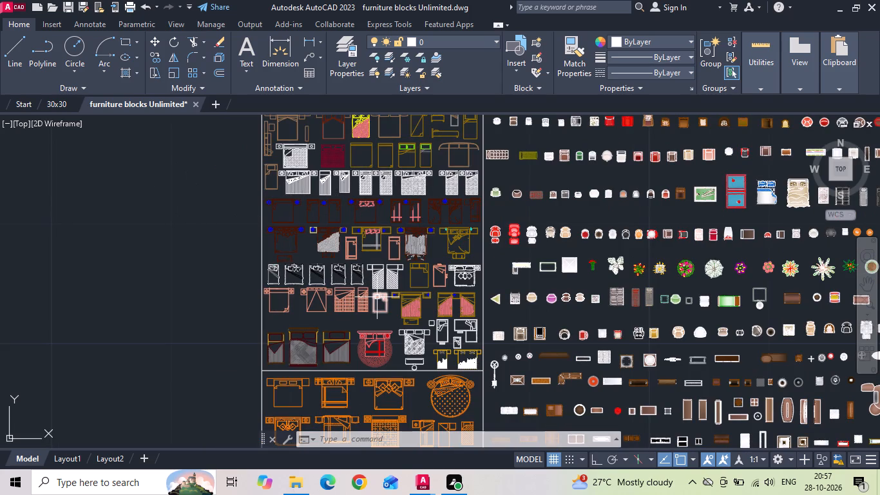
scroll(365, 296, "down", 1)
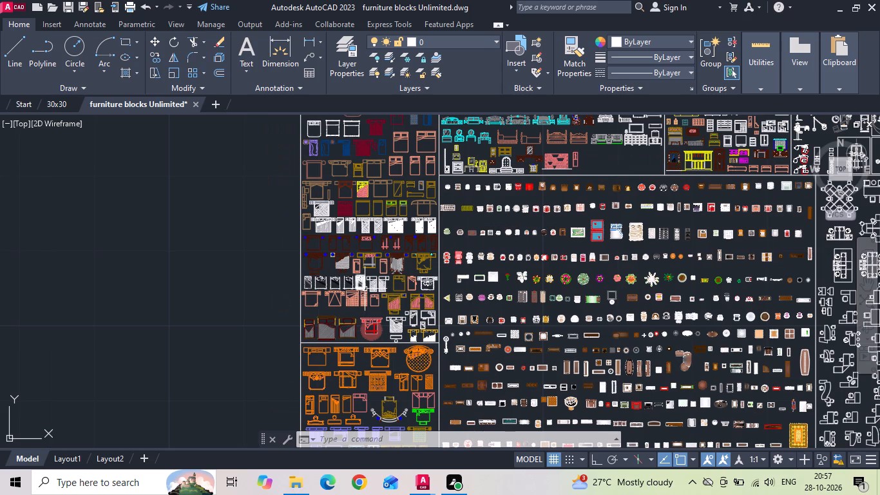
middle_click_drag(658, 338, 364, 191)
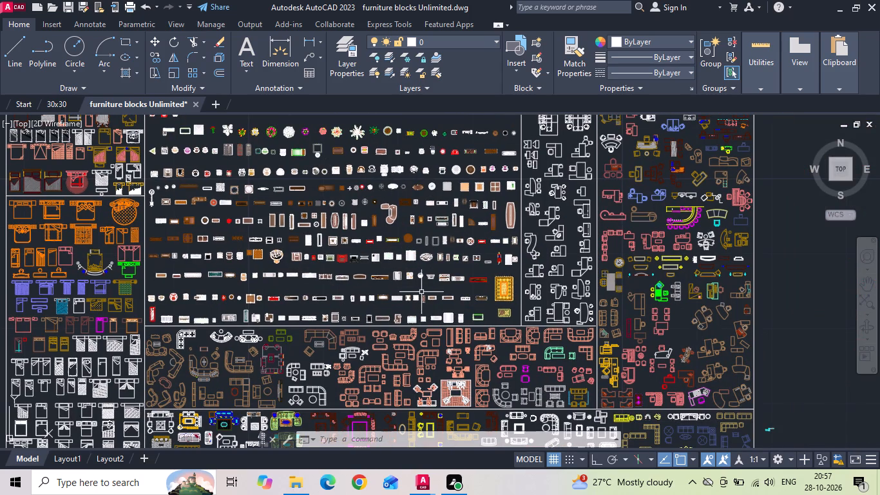
Browse for an existing drawing to open and preview the 45x45, 46x49 and 50x40 drawings in the 16102026 folder.
left_click(5, 6)
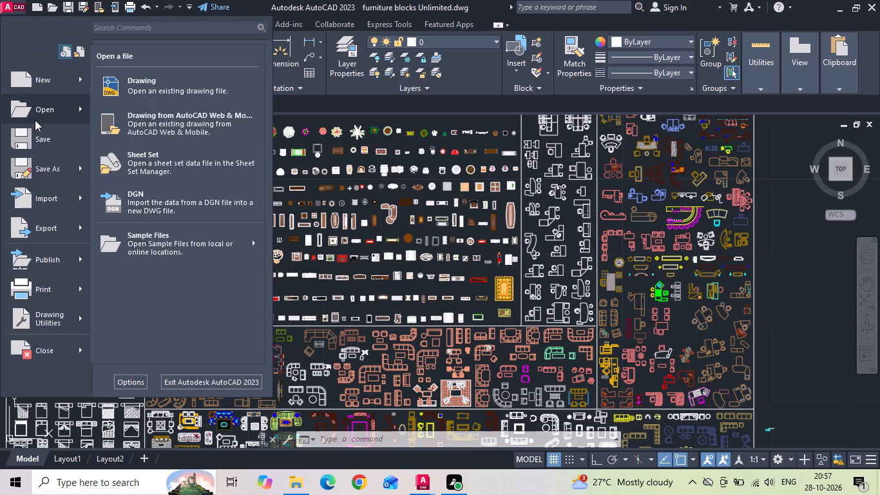
left_click(140, 91)
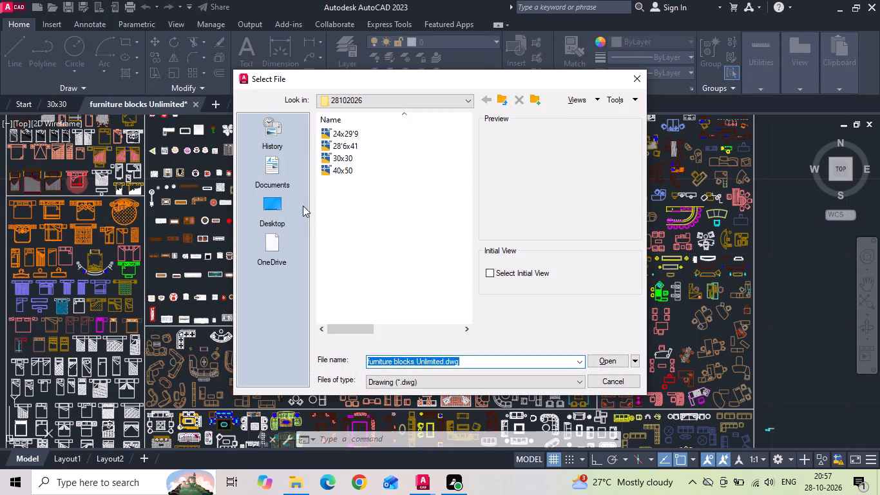
double_click(282, 208)
double_click(363, 204)
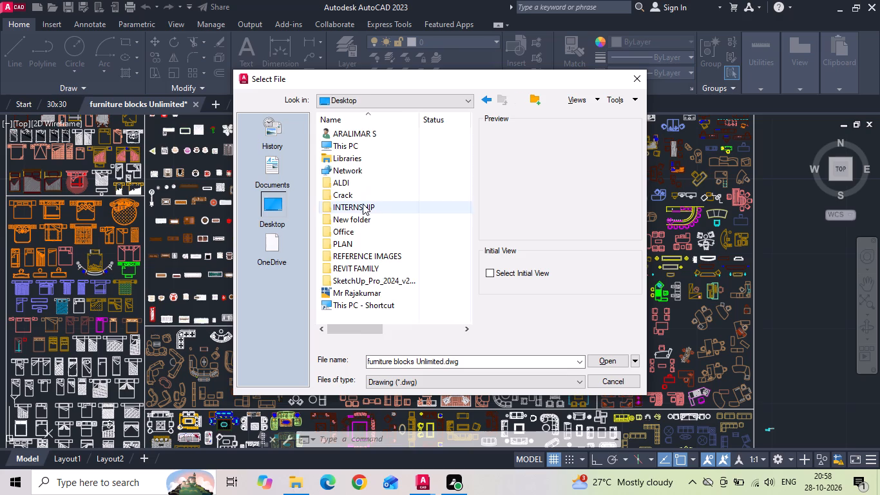
double_click(341, 203)
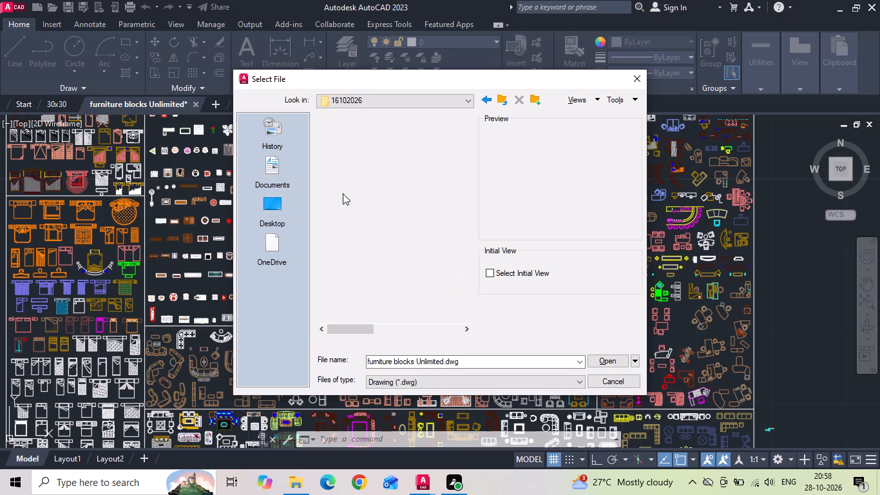
left_click(351, 154)
left_click(352, 148)
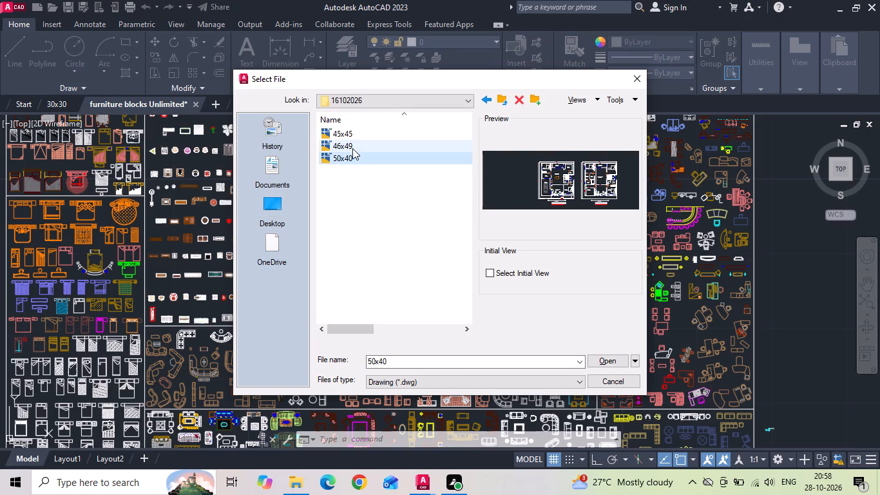
left_click(356, 134)
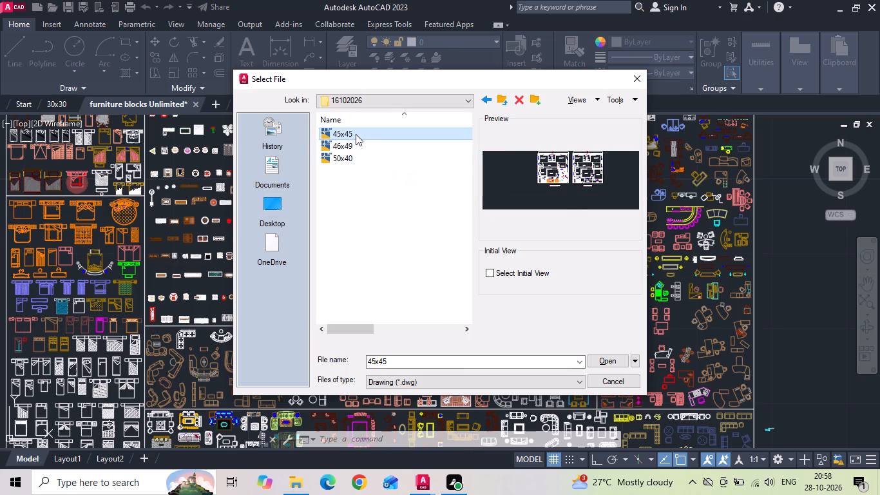
left_click(490, 100)
double_click(350, 205)
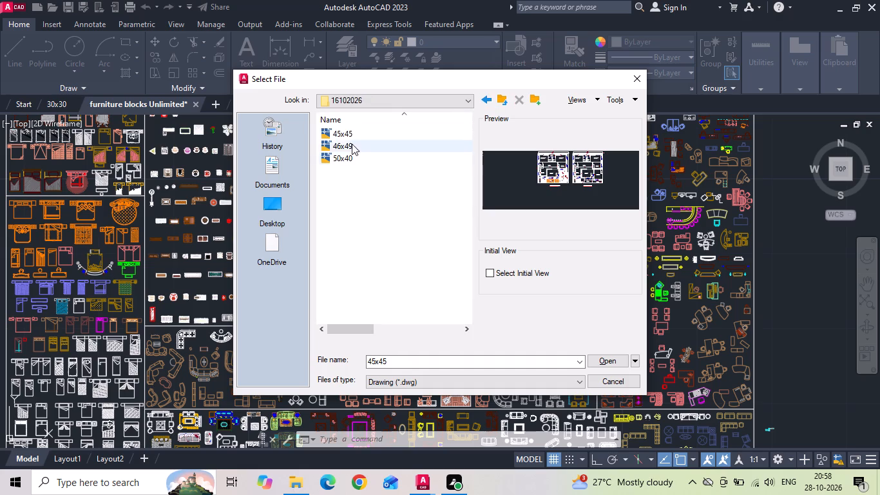
left_click(352, 136)
left_click(347, 146)
left_click(340, 160)
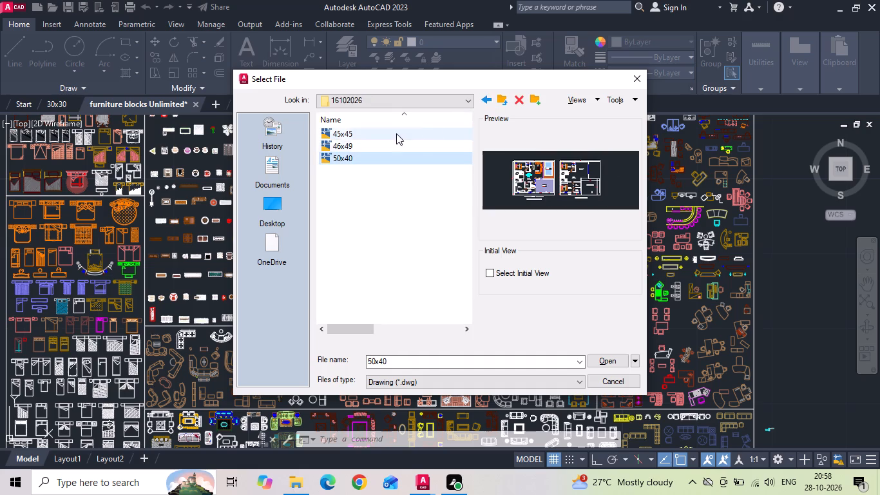
Open the 30x60 drawing from the 14102026 folder.
left_click(490, 104)
double_click(335, 183)
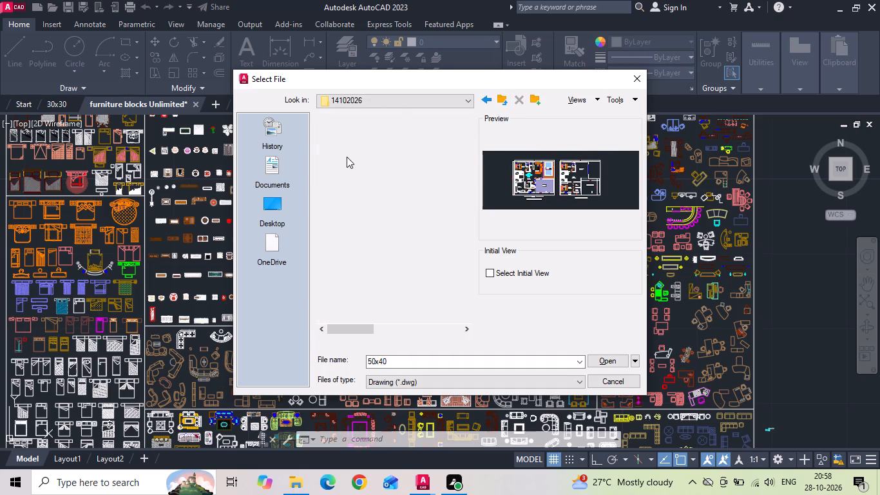
left_click(350, 144)
left_click(357, 132)
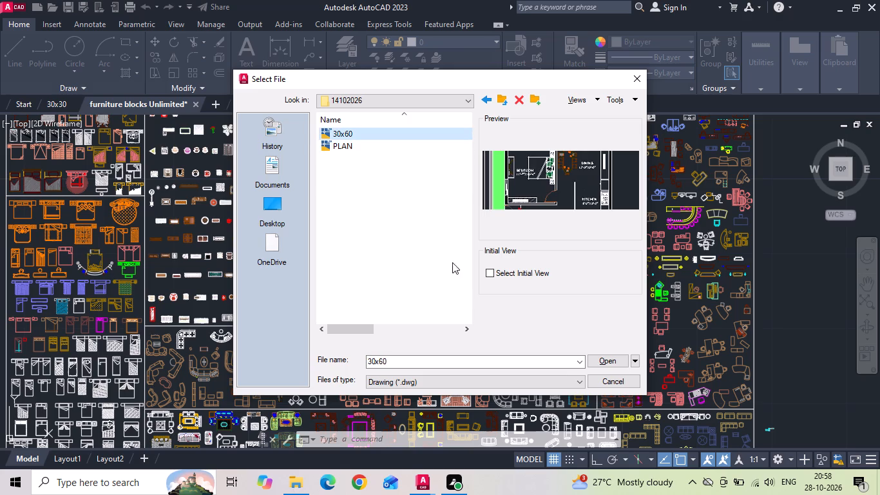
left_click(607, 362)
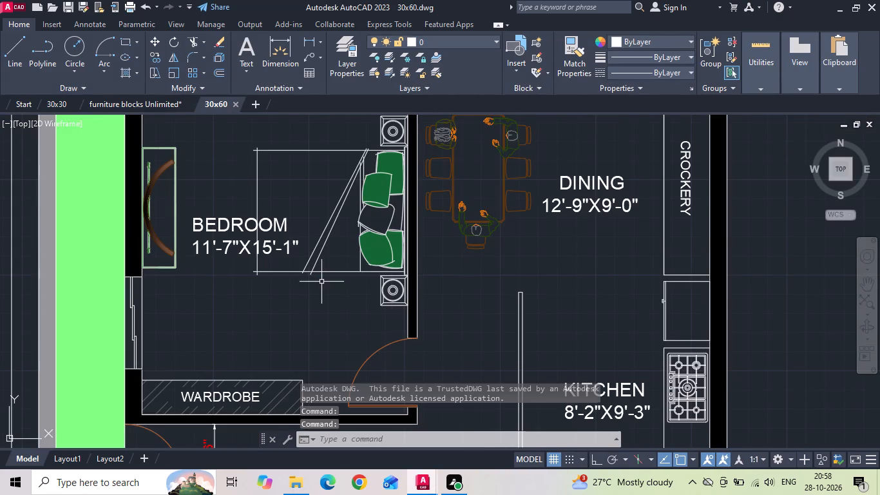
Copy the bed with its two bedside tables, the kitchen hob and the complete sink from the 30x60 plan to the clipboard.
scroll(321, 281, "down", 1)
left_click(334, 195)
left_click(321, 218)
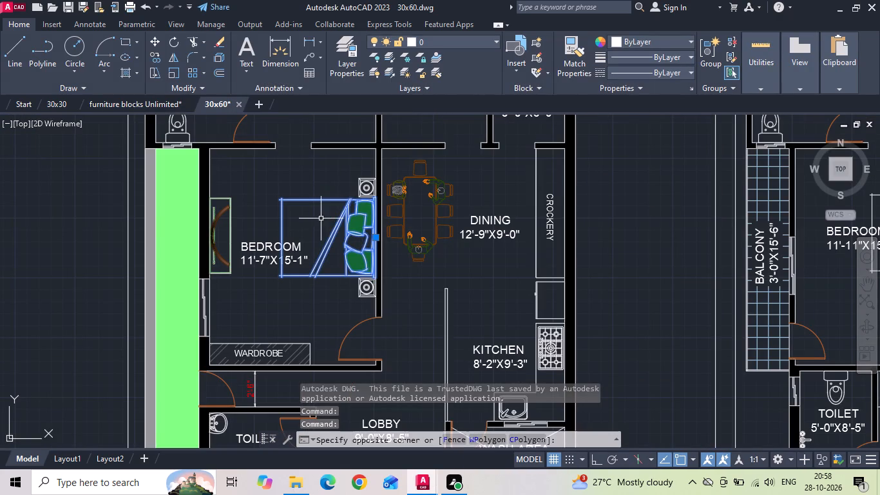
left_click(359, 182)
left_click(363, 289)
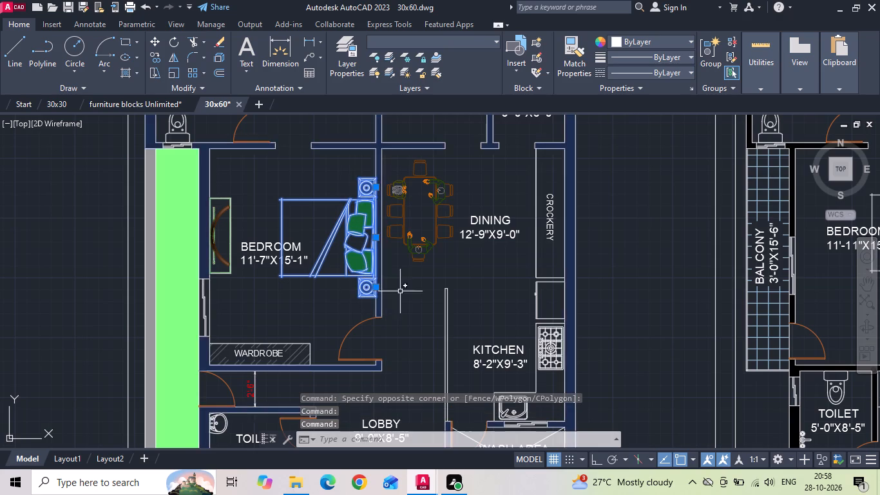
left_click(556, 335)
middle_click_drag(530, 357, 519, 294)
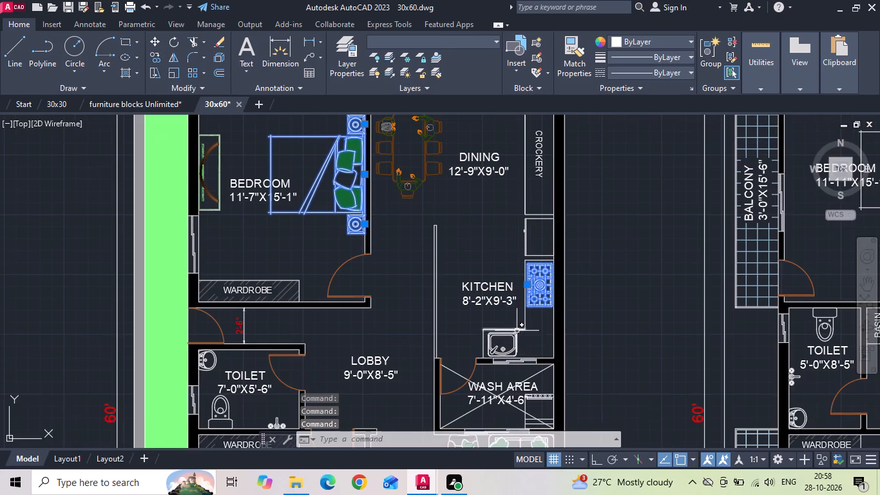
left_click(510, 334)
scroll(515, 353, "up", 3)
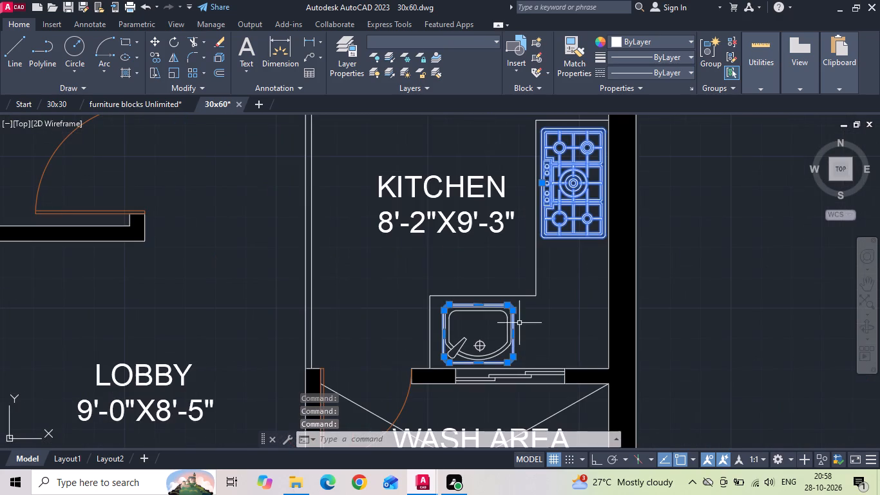
left_click(519, 318)
scroll(442, 352, "up", 2)
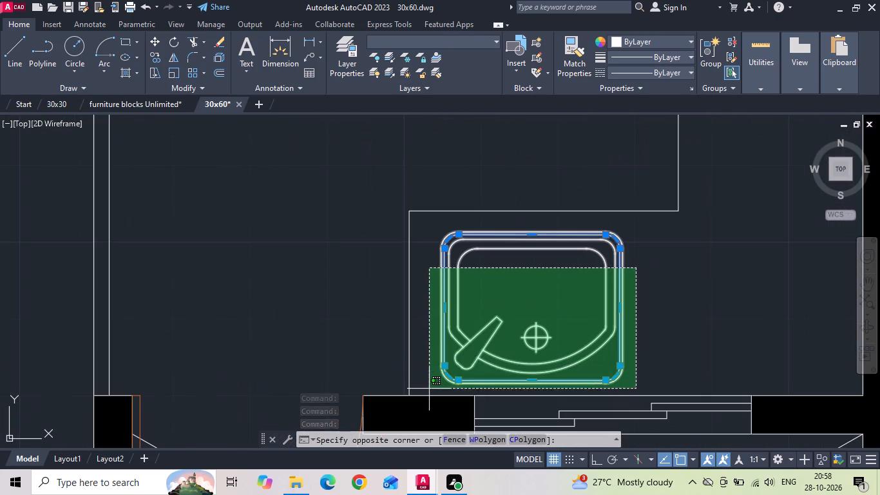
left_click(429, 389)
left_click_drag(646, 240, 603, 264)
left_click(481, 350)
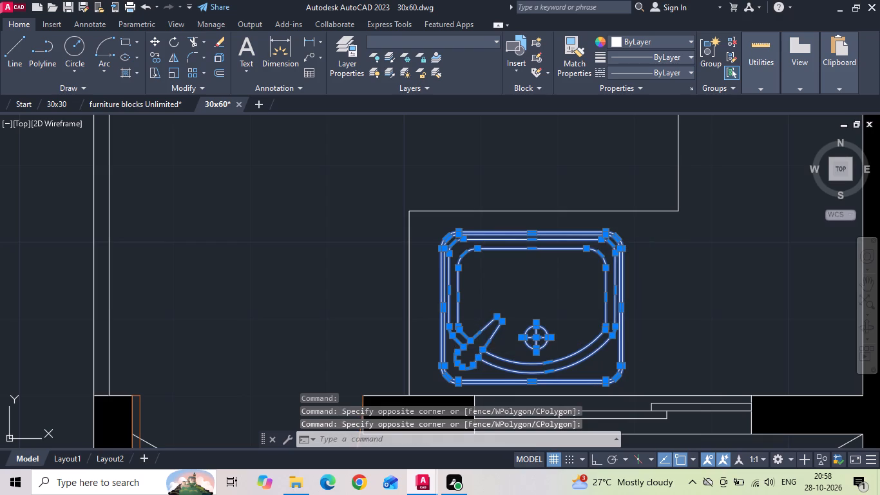
key("ctrl+c")
Paste the copied furniture into the 30x30 drawing, in the empty space above the undimensioned ground floor plan.
left_click(66, 104)
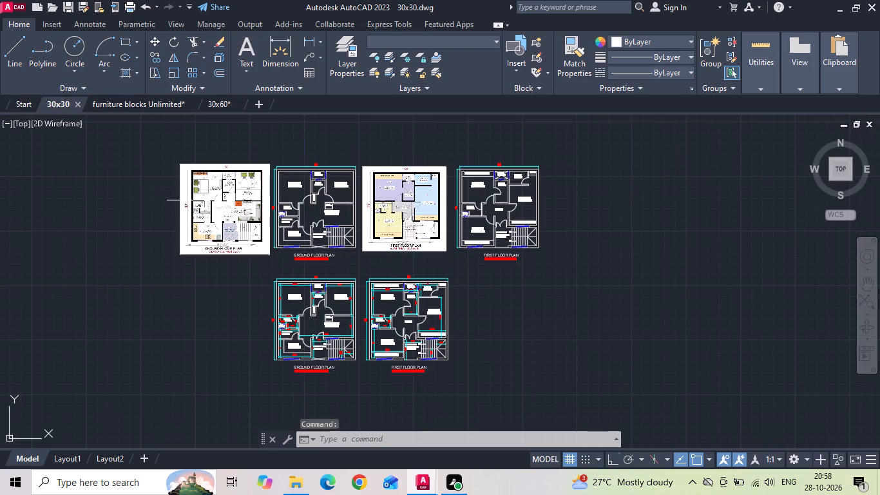
key("ctrl+v")
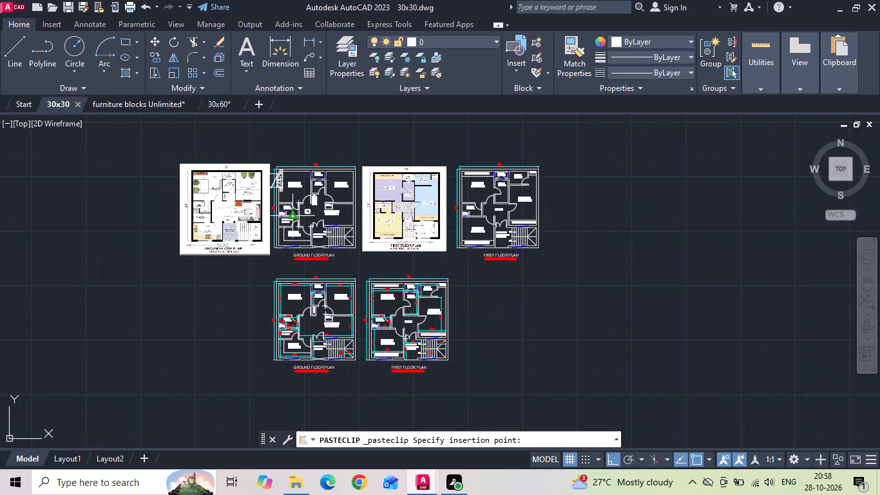
scroll(289, 163, "up", 2)
middle_click_drag(290, 167, 305, 310)
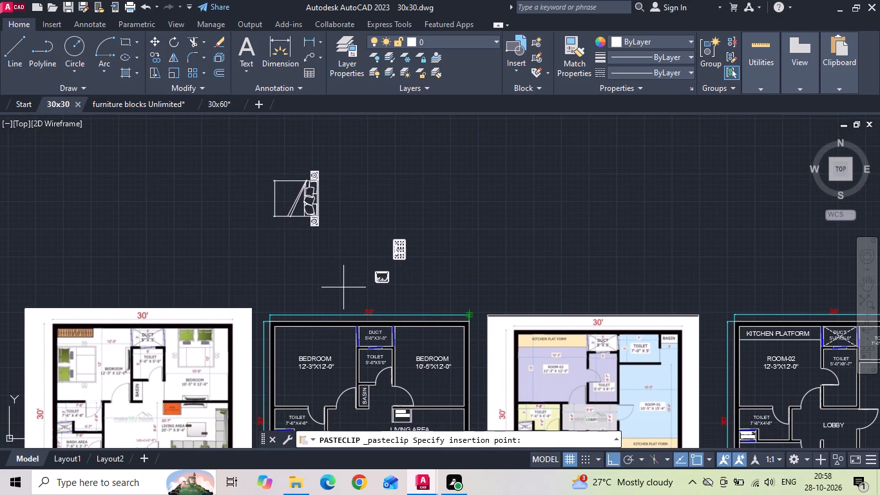
left_click(343, 287)
Mirror the pasted bed and bedside tables about a vertical line, erasing the source objects.
left_click_drag(336, 264, 333, 256)
left_click(272, 151)
type("MI")
key("space")
left_click(301, 237)
left_click(296, 262)
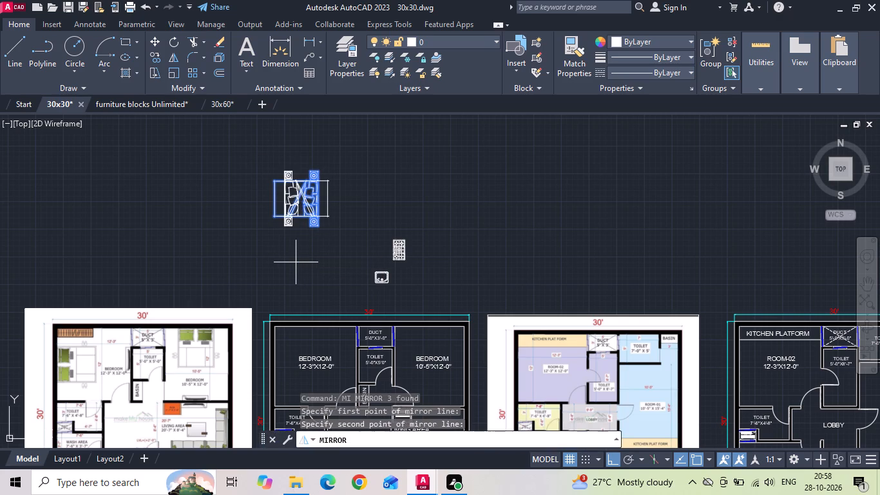
type("Y")
key("space")
Erase both bedside tables beside the mirrored bed.
scroll(293, 178, "up", 2)
left_click_drag(292, 176, 196, 141)
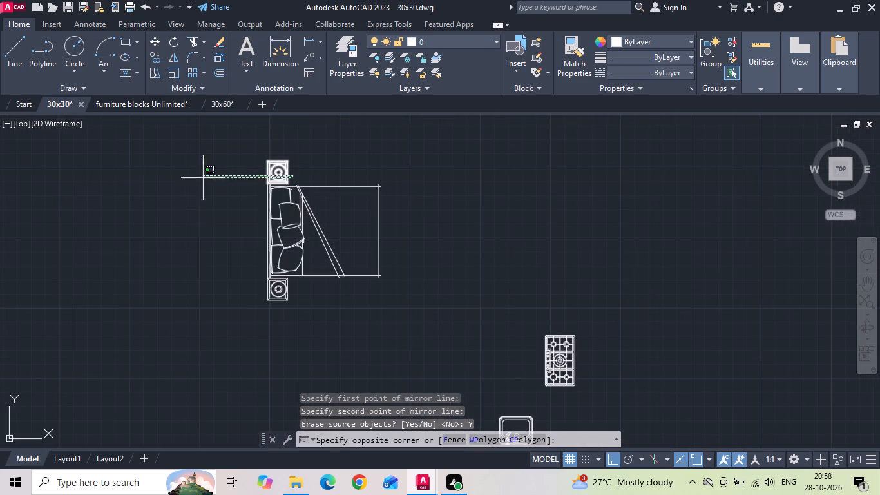
left_click(202, 170)
key("Delete")
left_click_drag(302, 297, 268, 290)
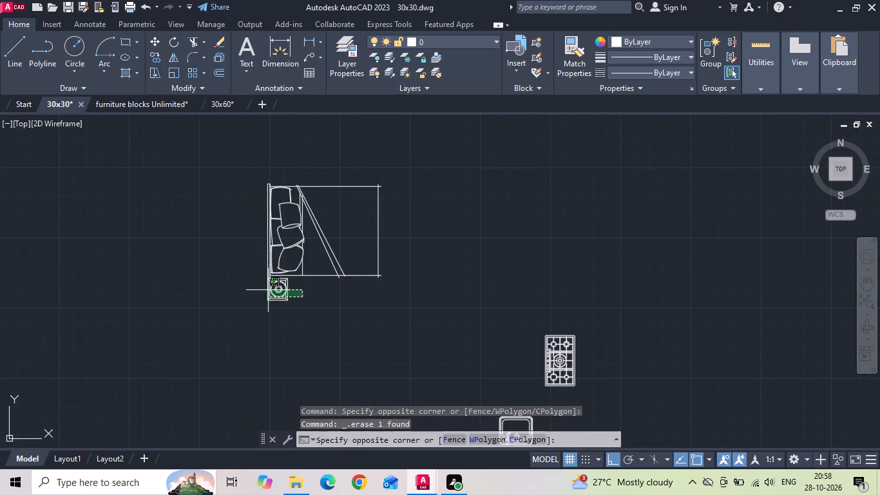
left_click(238, 287)
right_click(237, 287)
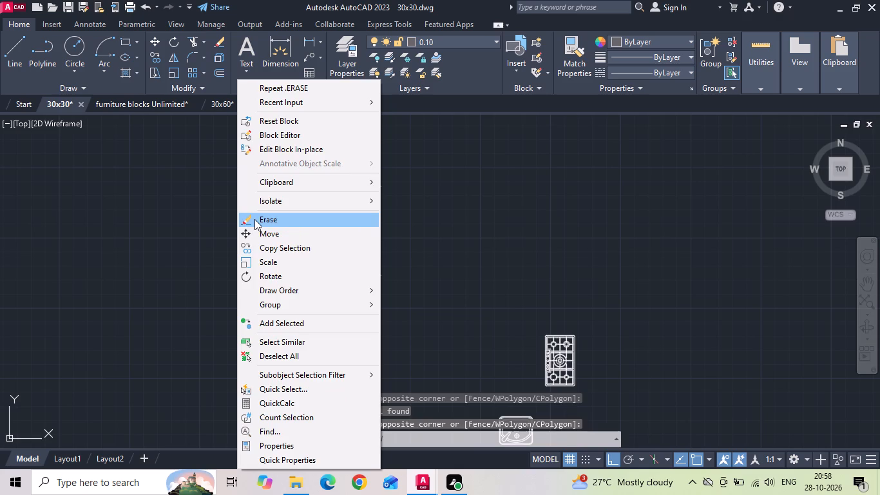
left_click(254, 219)
Move the bed into the ground floor's 12'-3"X12'-0" bedroom, placing the middle of its headboard against the left outer wall.
left_click(267, 237)
right_click(268, 237)
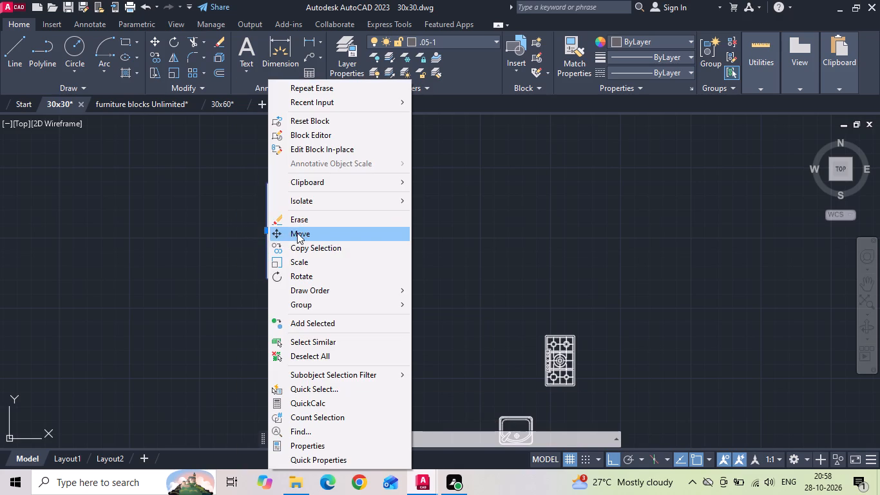
left_click(297, 233)
scroll(263, 242, "up", 3)
left_click(274, 200)
scroll(337, 151, "down", 2)
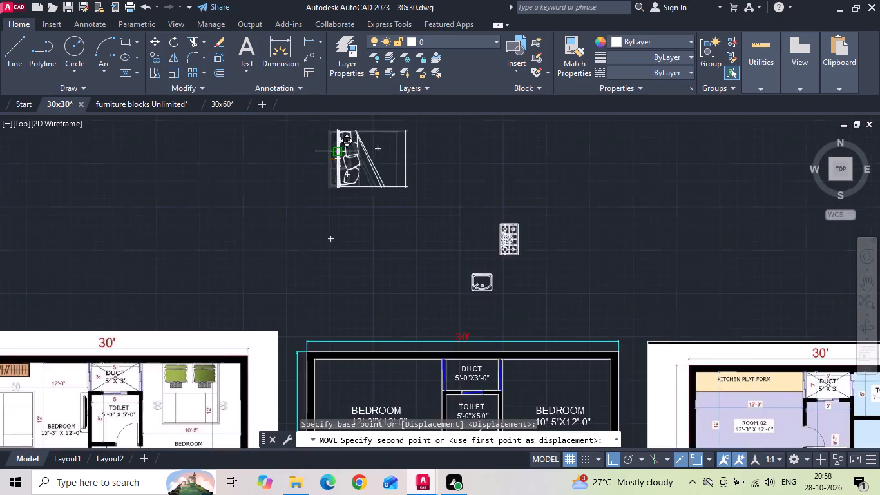
scroll(340, 151, "down", 4)
scroll(351, 278, "up", 2)
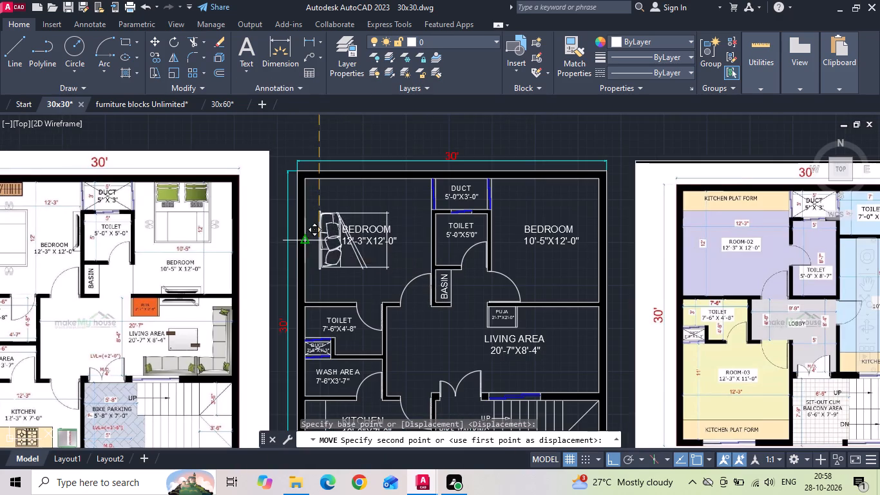
left_click(309, 239)
Copy the bed horizontally into the ground floor's 10'-5"X12'-0" bedroom.
left_click(336, 213)
right_click(336, 213)
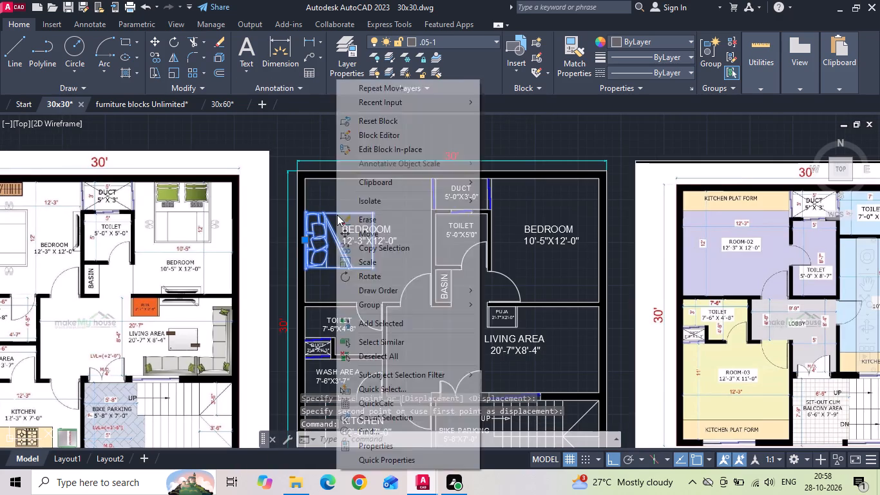
left_click(353, 249)
left_click_drag(336, 240, 356, 239)
scroll(560, 226, "up", 3)
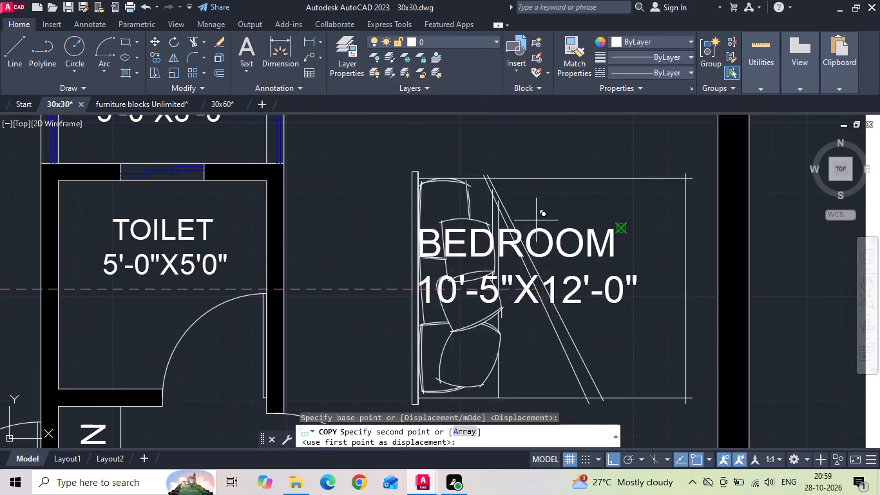
left_click(478, 195)
key("Escape")
Rotate the copied bed 90 degrees clockwise so its headboard faces the upper wall of the 10'-5"X12'-0" bedroom.
left_click(492, 182)
left_click(489, 174)
right_click(489, 174)
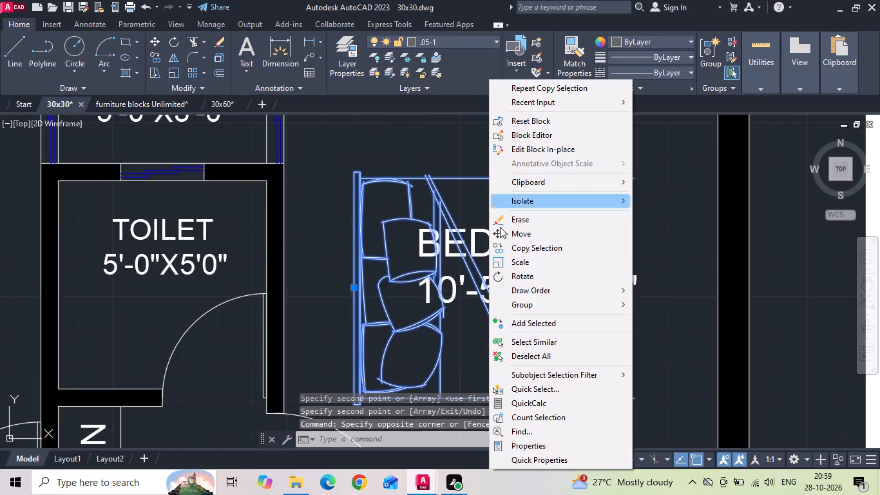
left_click(501, 277)
left_click(493, 204)
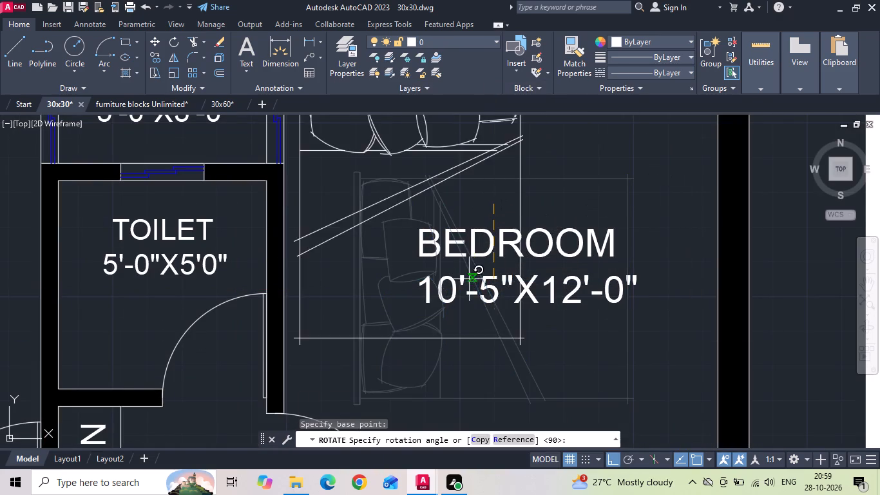
left_click(464, 373)
Move the rotated bed by its headboard midpoint to the middle of the 10'-5"X12'-0" bedroom's upper wall.
scroll(466, 376, "down", 1)
left_click(495, 222)
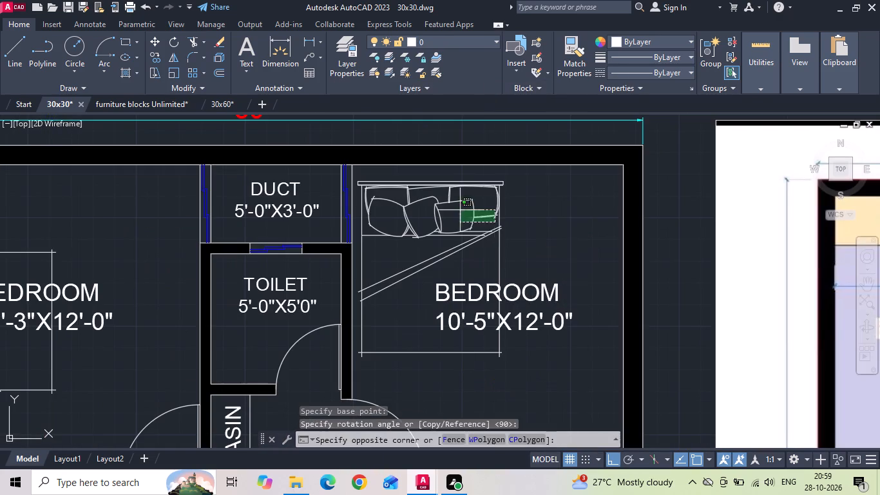
left_click(435, 204)
right_click(435, 204)
left_click(446, 228)
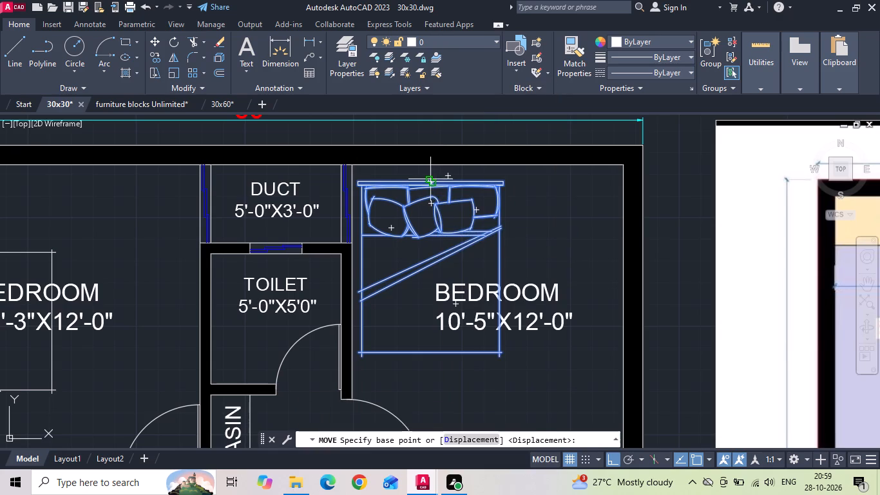
left_click(429, 180)
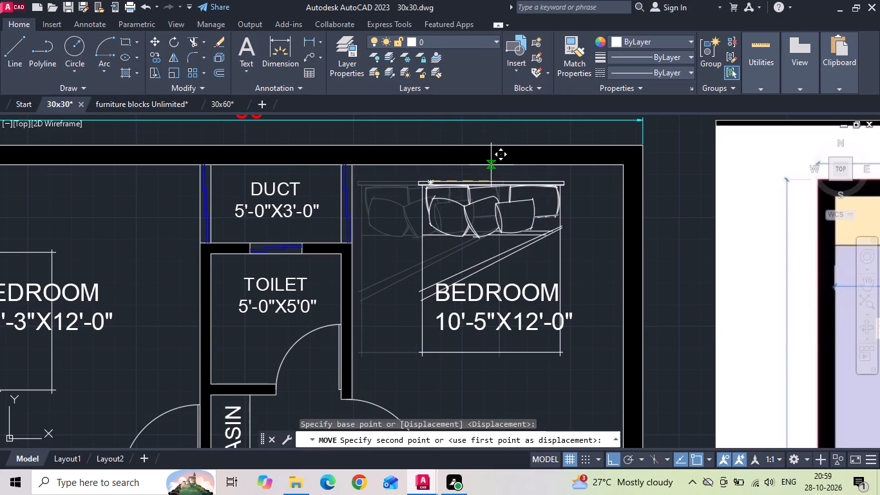
left_click(491, 165)
Move the 10'-5"X12'-0" bedroom label straight down so it sits below the bed.
scroll(475, 188, "down", 1)
left_click(498, 259)
right_click(497, 258)
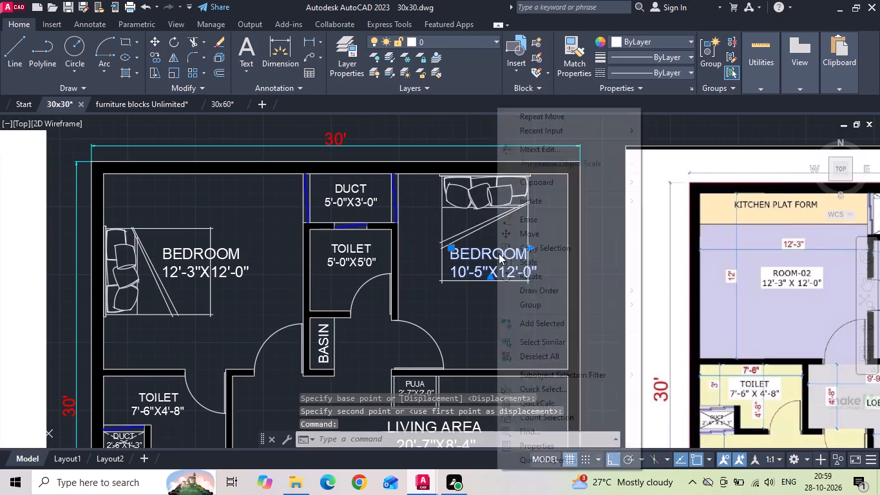
left_click(519, 228)
left_click(486, 311)
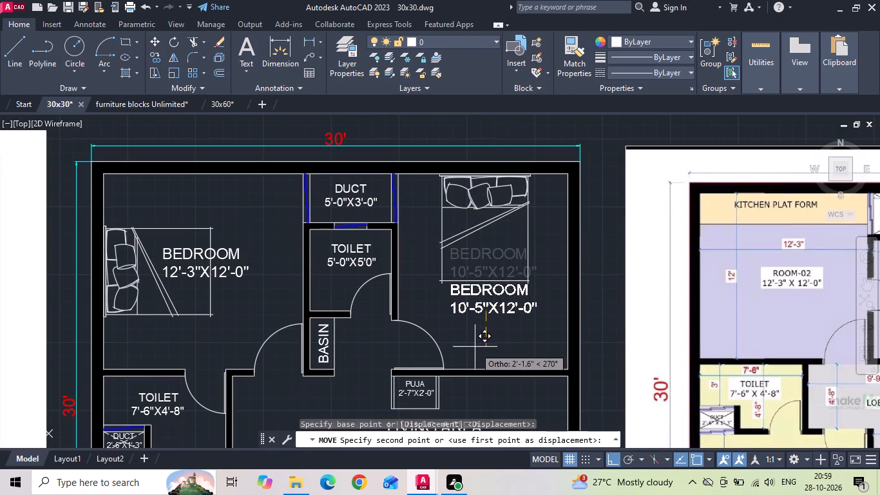
left_click(475, 349)
left_click(200, 258)
key("Escape")
Copy the upper L-shaped sofa, armchair and centre table from the 30x60 drawing's 12'-9"X18'-0" living room to the clipboard.
middle_click_drag(129, 267, 461, 232)
scroll(461, 232, "down", 2)
scroll(358, 212, "up", 2)
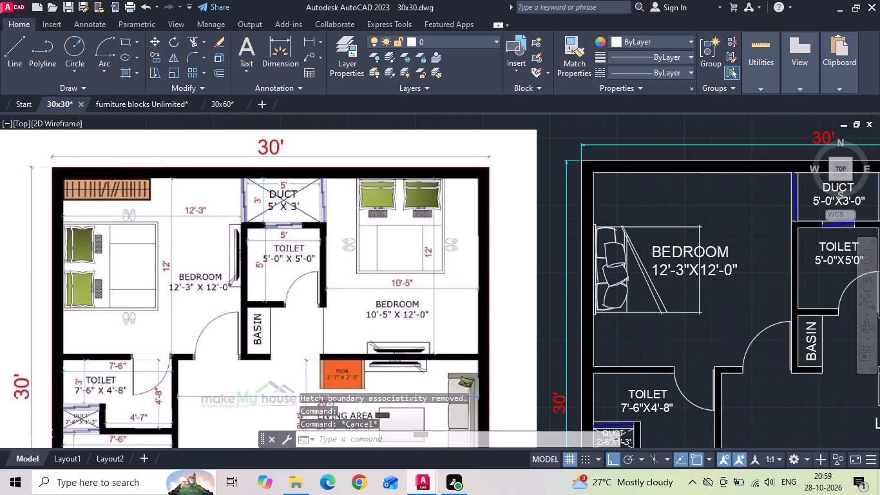
scroll(349, 208, "down", 2)
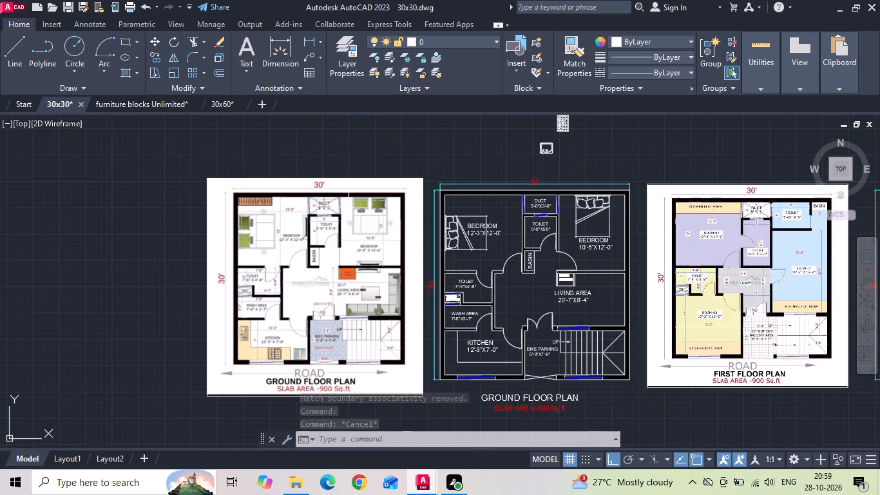
scroll(338, 301, "up", 1)
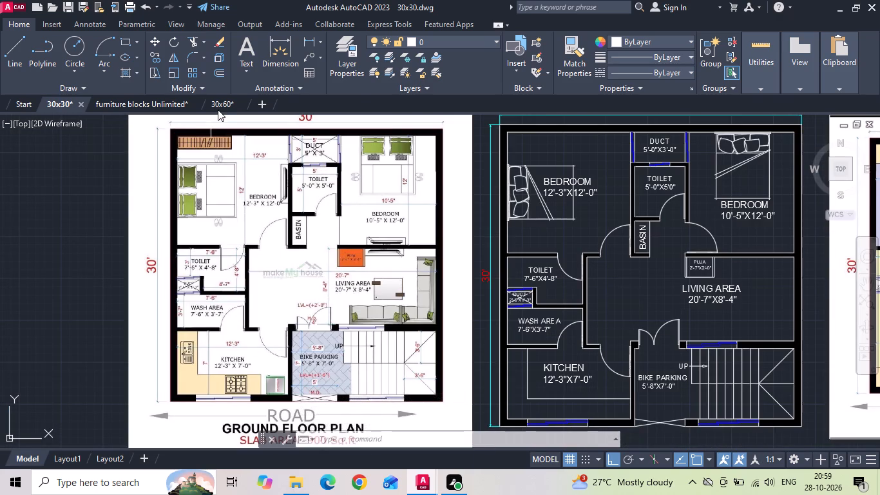
left_click(221, 102)
scroll(345, 244, "down", 4)
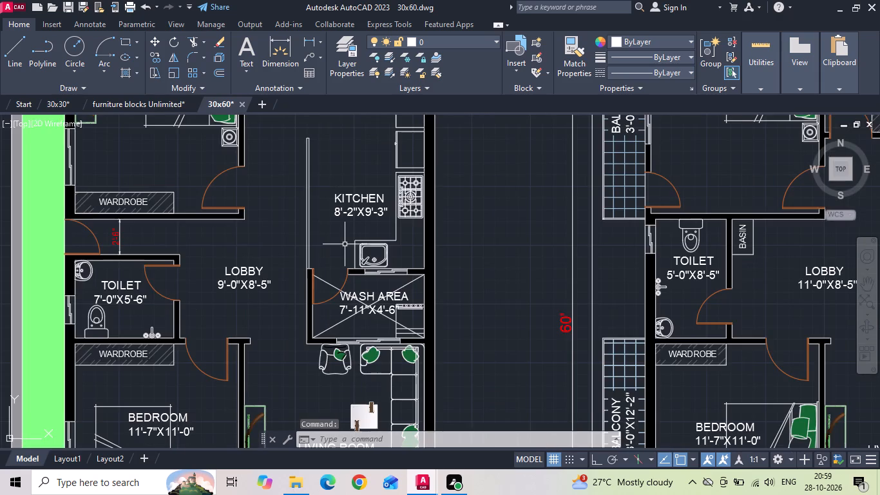
scroll(345, 244, "down", 1)
scroll(358, 360, "up", 3)
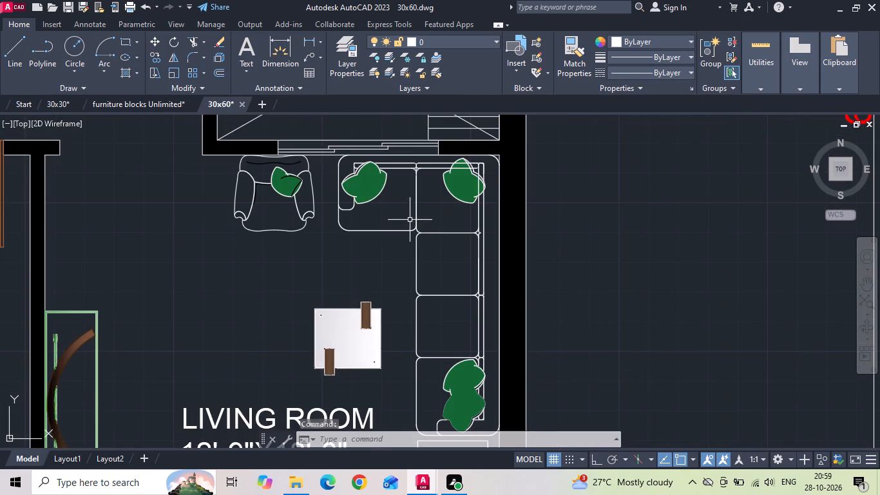
left_click(401, 231)
left_click(292, 238)
left_click(278, 221)
left_click_drag(338, 296, 331, 316)
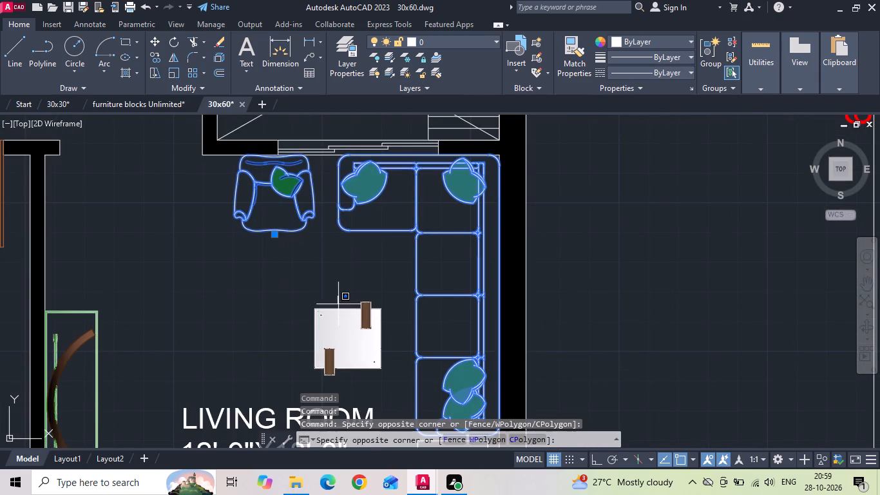
left_click_drag(331, 316, 320, 332)
left_click(316, 336)
key("ctrl+c")
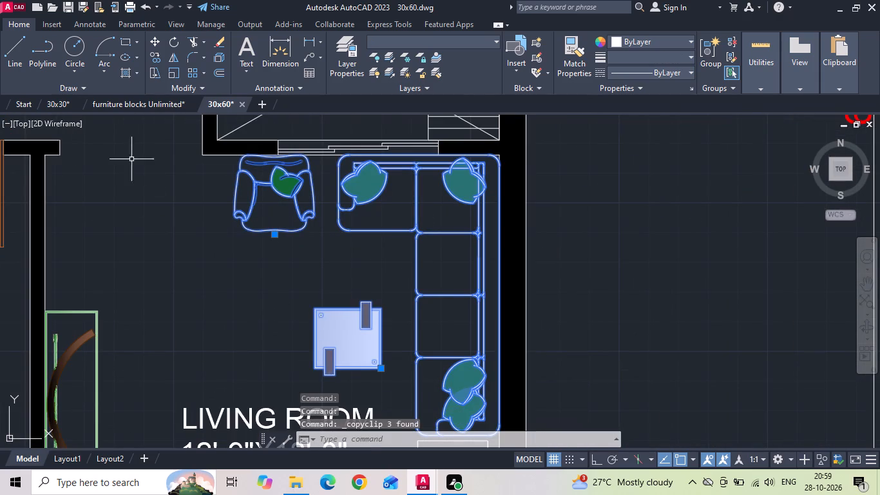
Paste the sofa, armchair and table into the 30x30 ground floor's living area, with the sofa along the right outer wall.
left_click(64, 104)
key("ctrl+v")
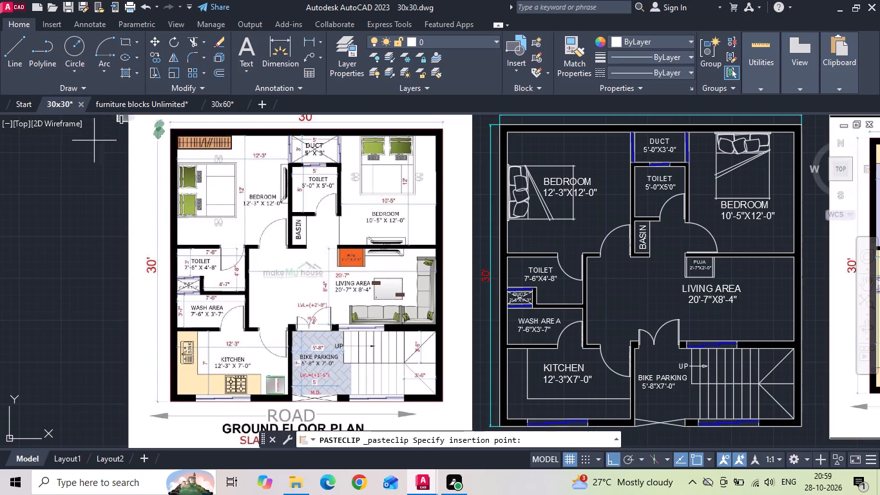
scroll(337, 240, "down", 1)
scroll(562, 296, "up", 1)
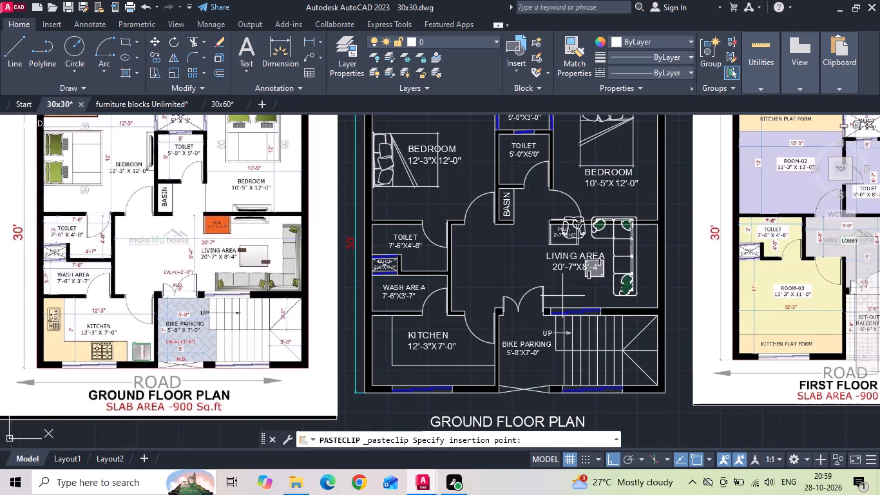
middle_click_drag(563, 296, 382, 320)
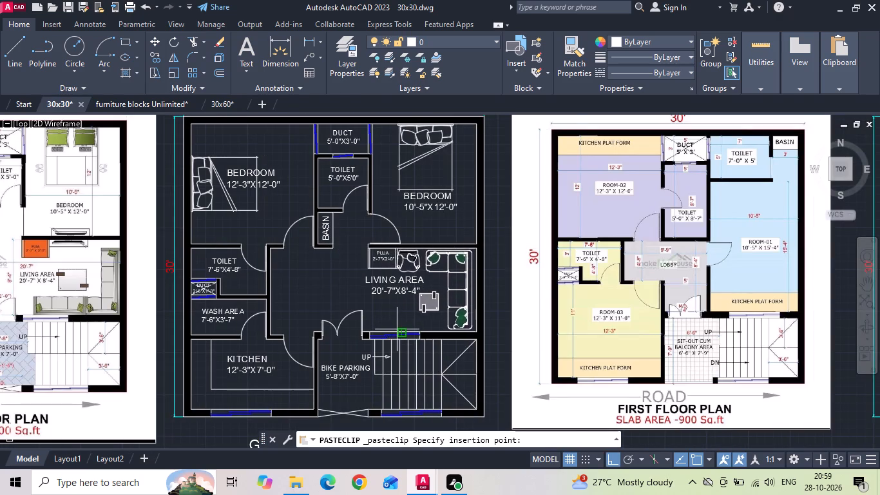
scroll(397, 329, "up", 1)
left_click(397, 329)
key("Escape")
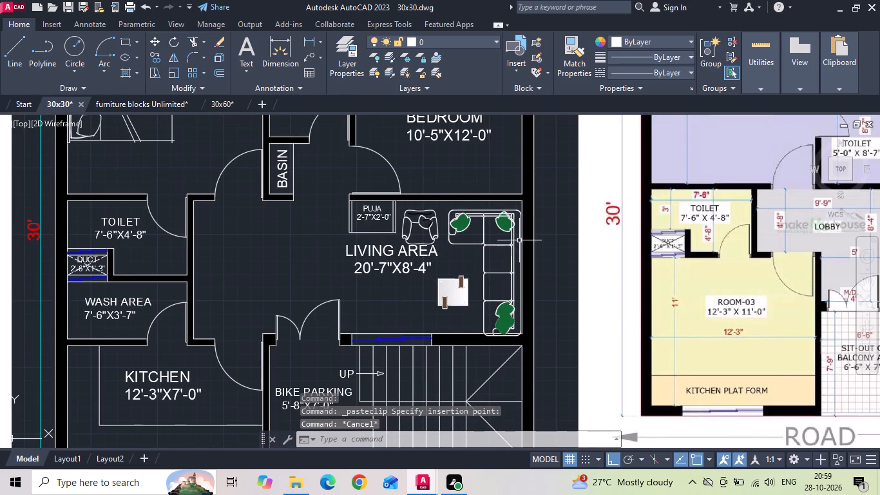
Mirror the sofa and armchair about a horizontal line through the sofa's middle, erasing the source objects.
left_click(492, 238)
left_click(426, 222)
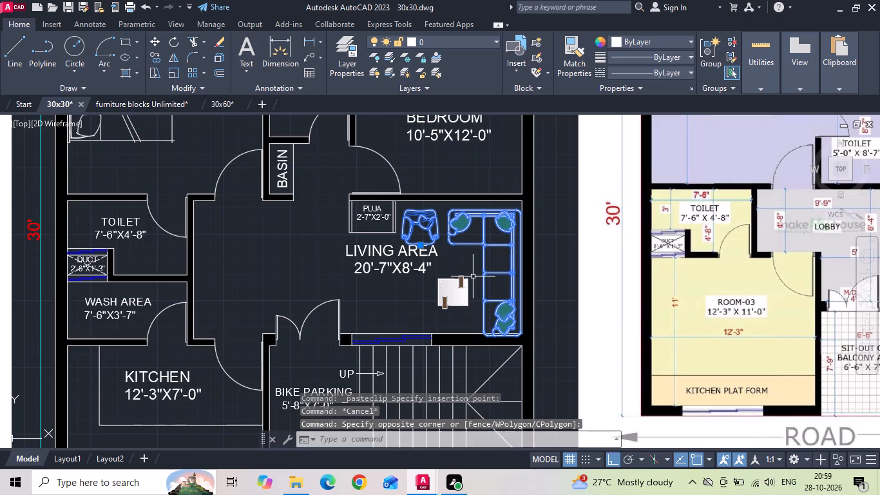
type("MI")
key("space")
scroll(504, 282, "up", 2)
left_click(499, 273)
scroll(378, 296, "down", 1)
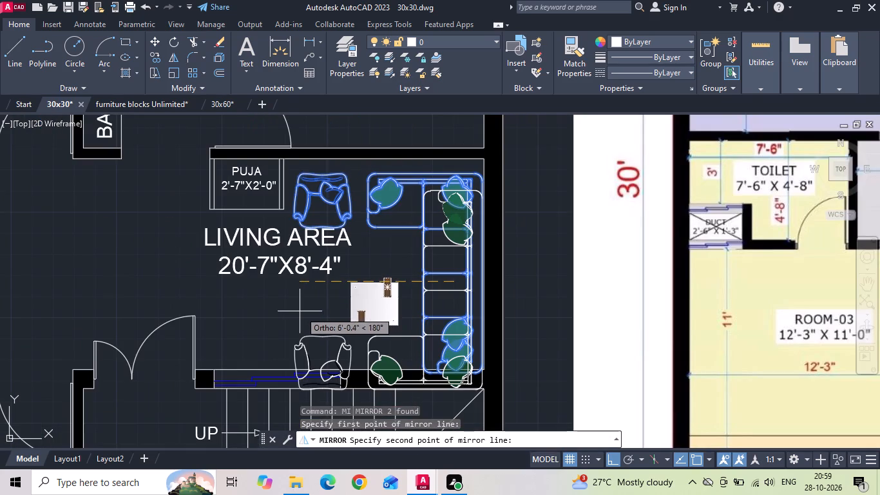
left_click(300, 311)
type("Y")
key("space")
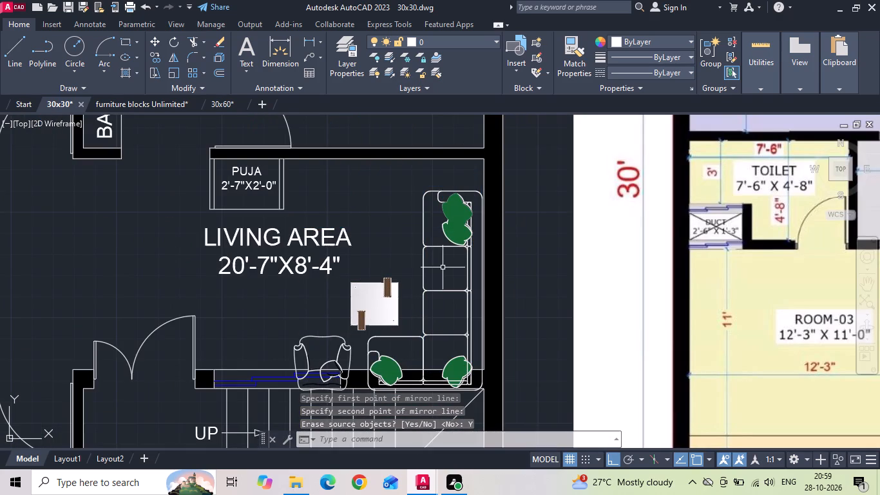
Move the mirrored sofa up and against the right outer wall, near the living area's lower corner.
left_click(443, 267)
left_click(424, 234)
right_click(424, 234)
left_click(459, 237)
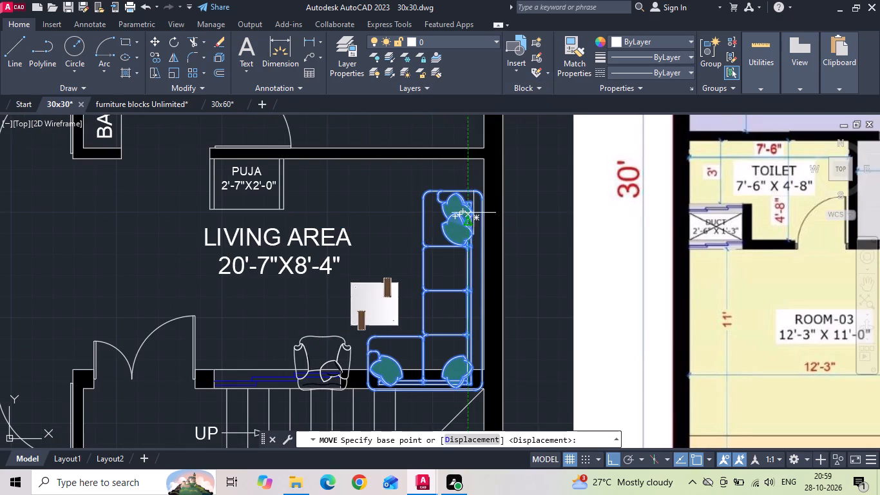
middle_click_drag(464, 296, 456, 262)
scroll(458, 340, "up", 2)
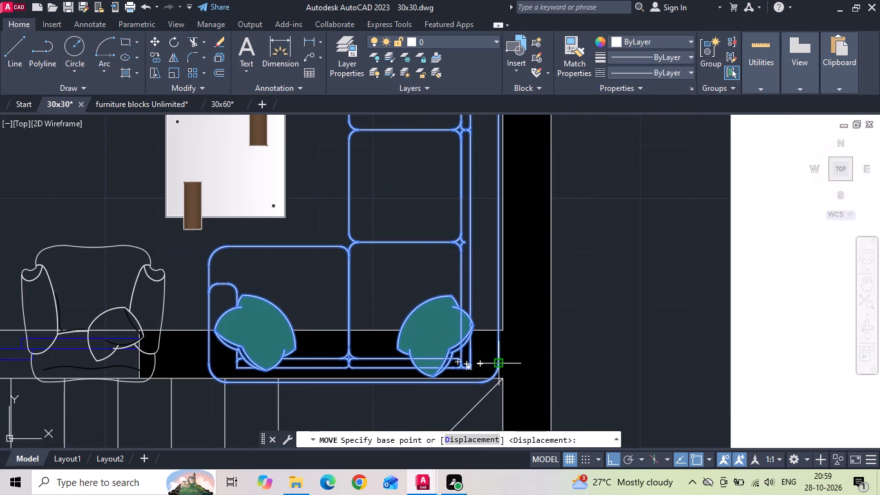
left_click(495, 362)
left_click(506, 327)
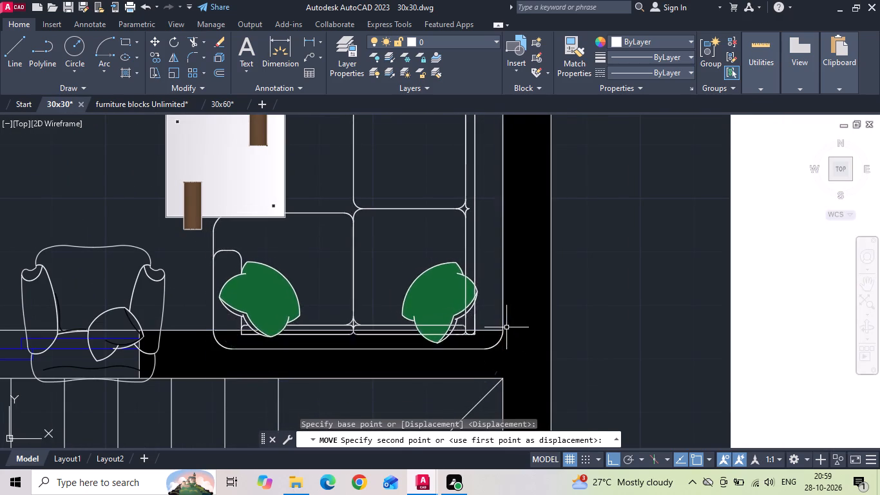
Move the sofa straight up so its lower back edge sits flush with the living area's bottom wall.
scroll(446, 331, "down", 2)
left_click(436, 305)
right_click(420, 259)
right_click(419, 258)
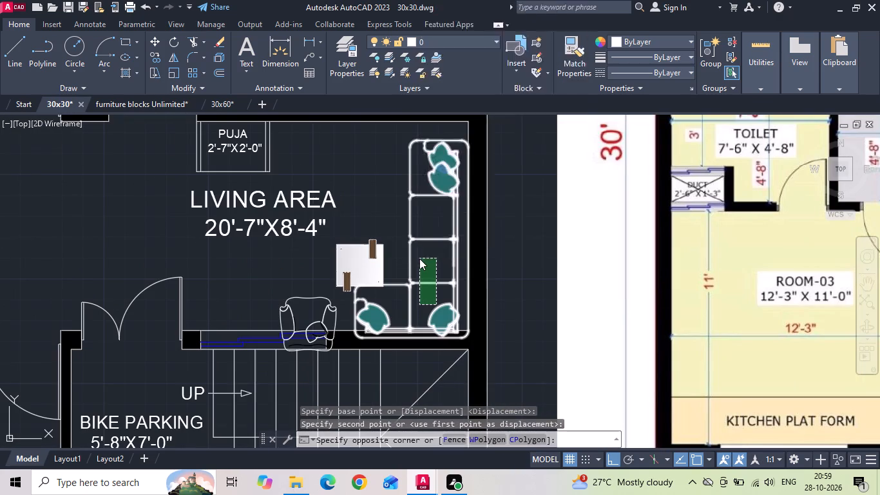
right_click(419, 258)
left_click(404, 241)
right_click(403, 224)
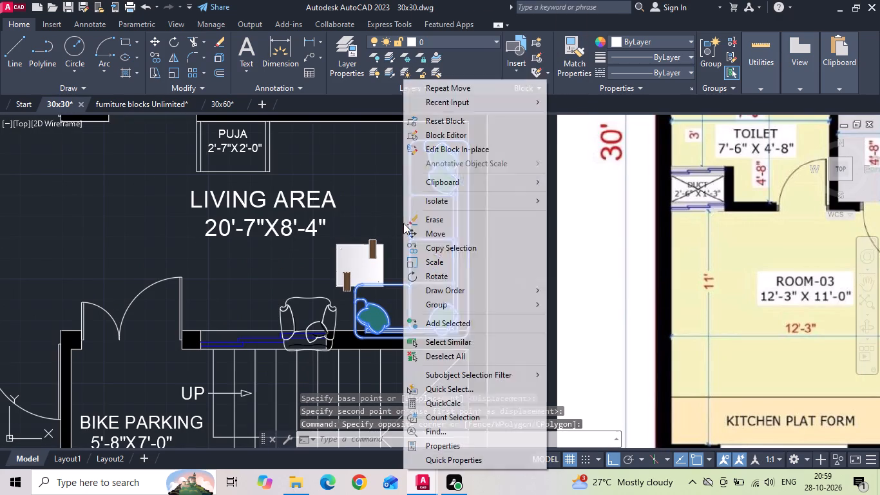
left_click(412, 228)
scroll(443, 329, "up", 2)
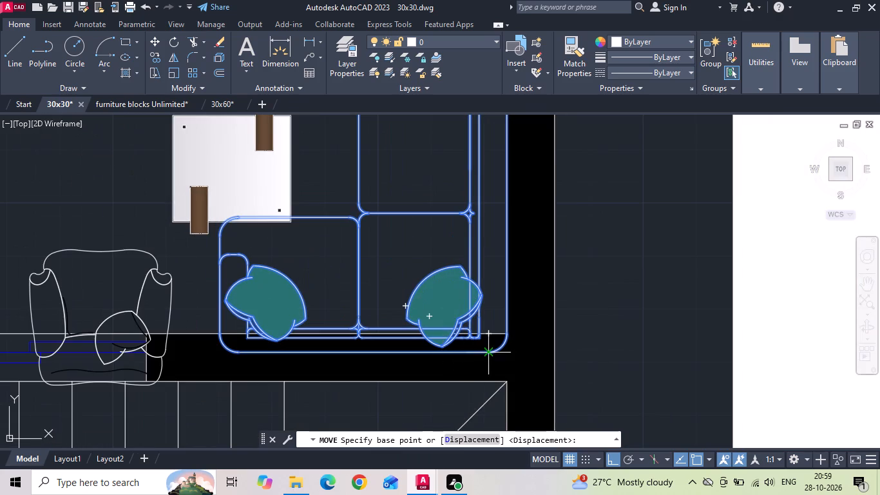
left_click(487, 355)
left_click(490, 332)
scroll(462, 345, "down", 2)
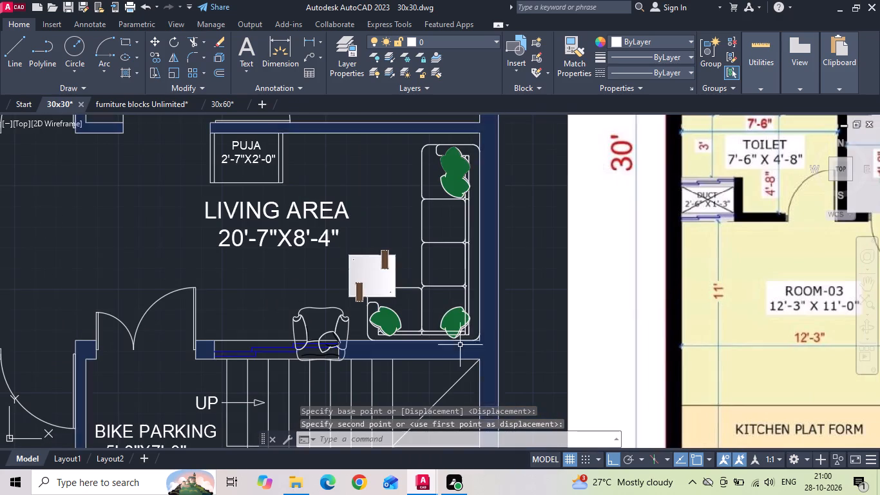
Erase the armchair overlapping the window in the living area's bottom wall.
scroll(467, 293, "down", 2)
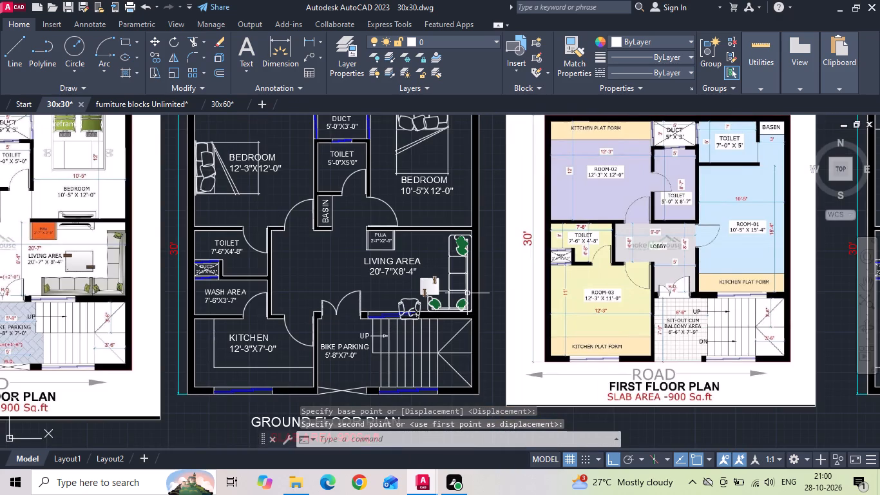
scroll(423, 293, "up", 2)
left_click_drag(391, 306, 385, 311)
left_click(383, 312)
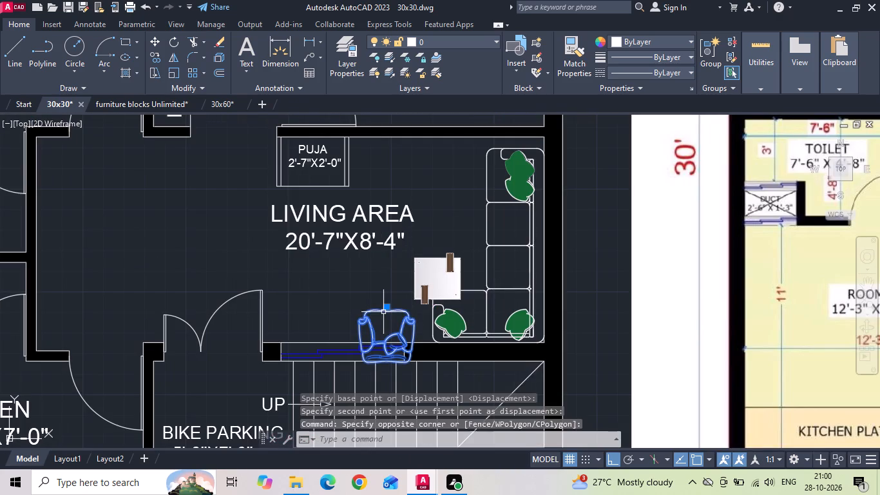
key("Delete")
Move the centre table up clear of the sofa's short section and slightly closer to its long section.
left_click(434, 249)
left_click(420, 269)
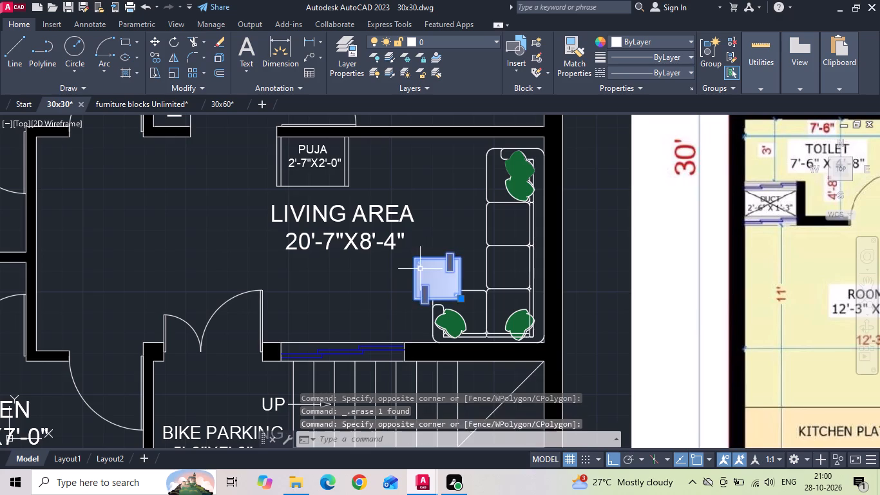
right_click(420, 269)
left_click(458, 239)
left_click(455, 248)
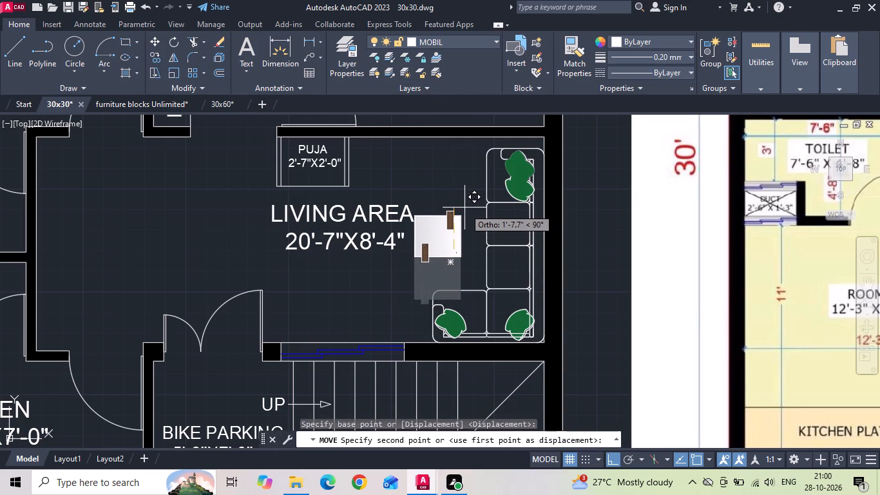
left_click(464, 213)
left_click(455, 237)
right_click(455, 237)
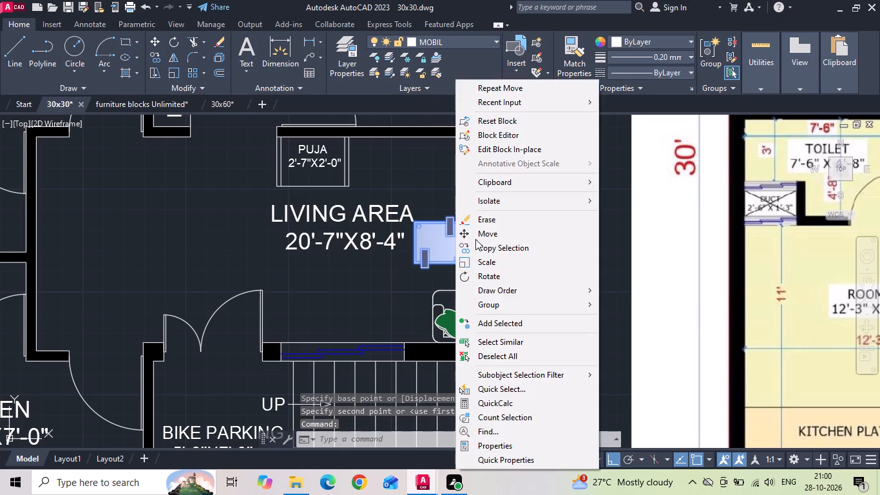
left_click(475, 239)
left_click(390, 304)
left_click(397, 306)
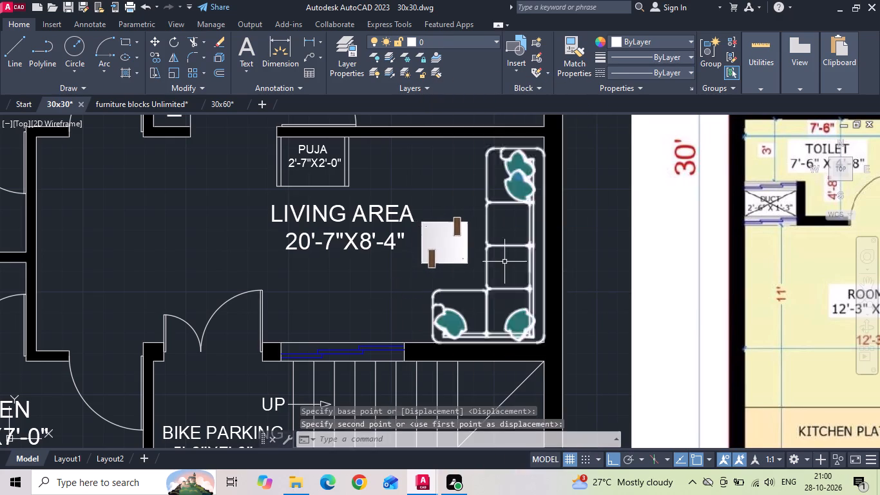
Examine the living room furniture arrangements in the 30x60 drawing, then return to the 30x30 drawing.
scroll(509, 262, "down", 2)
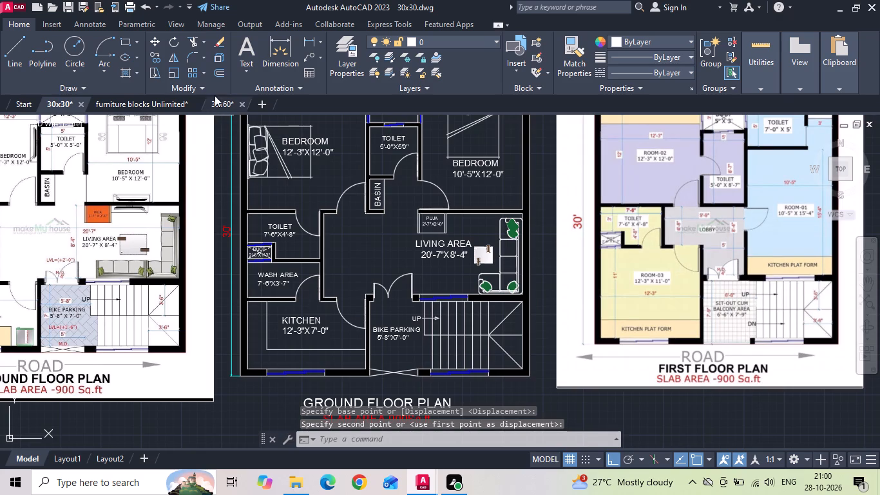
left_click(215, 95)
left_click(218, 107)
scroll(450, 265, "down", 2)
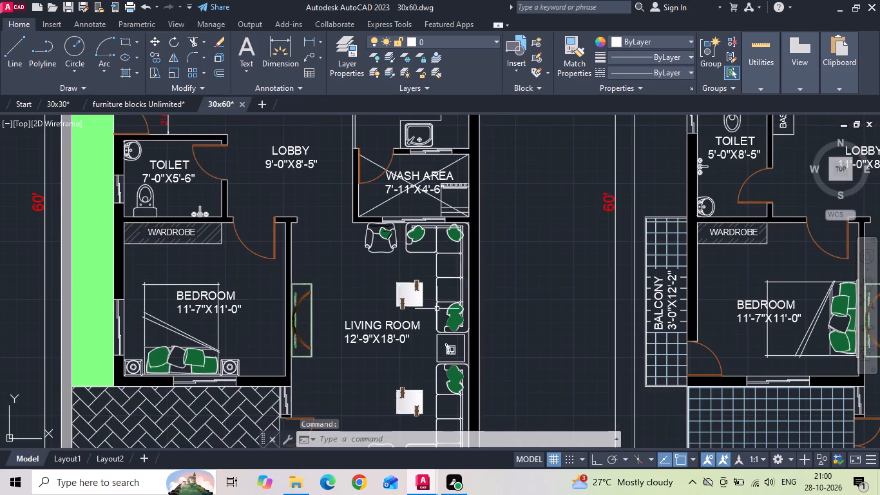
middle_click_drag(430, 313, 414, 242)
scroll(336, 264, "down", 1)
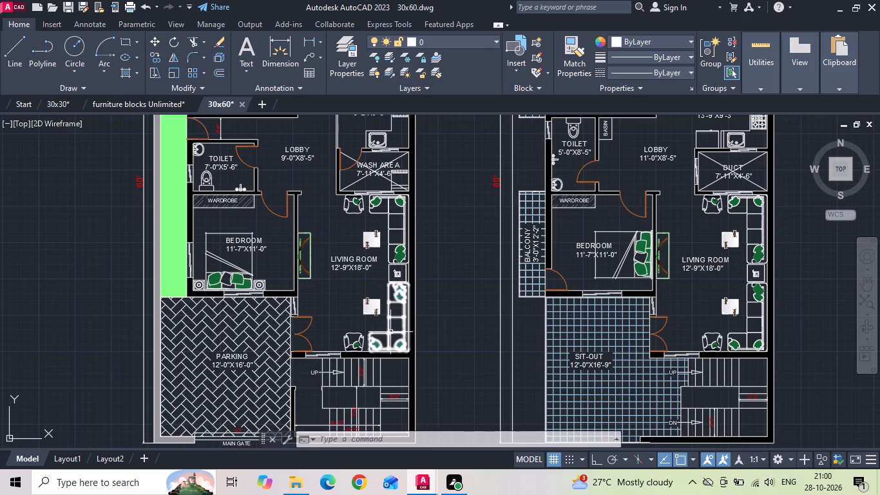
left_click(55, 105)
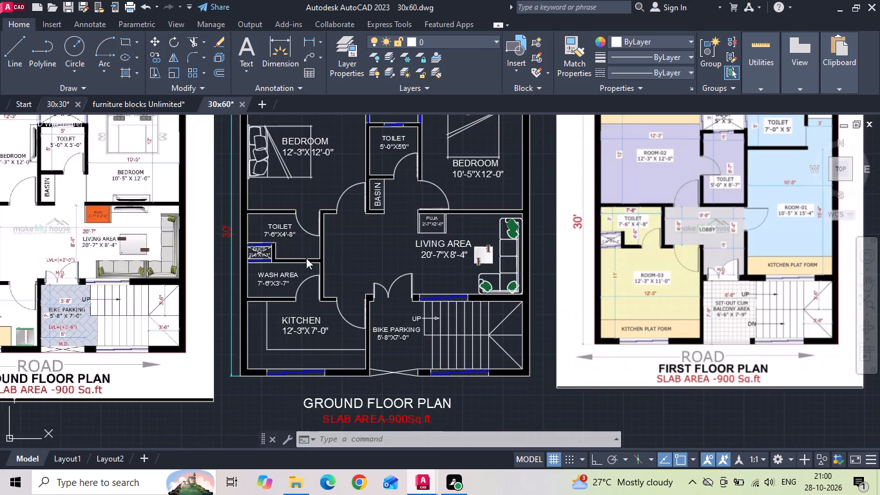
Copy the living area's L-shaped sofa to the empty space below the ground floor plan, beside its title.
left_click(501, 242)
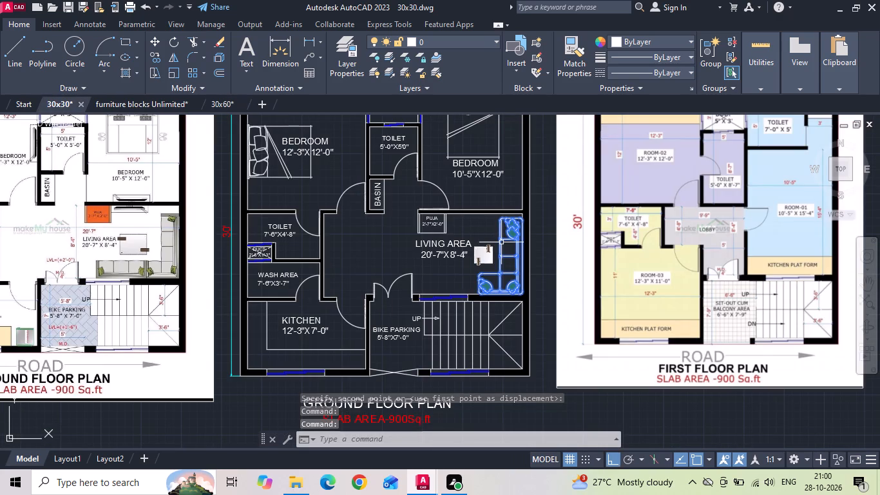
right_click(501, 242)
left_click(524, 253)
left_click_drag(521, 245, 519, 258)
middle_click_drag(513, 268, 504, 231)
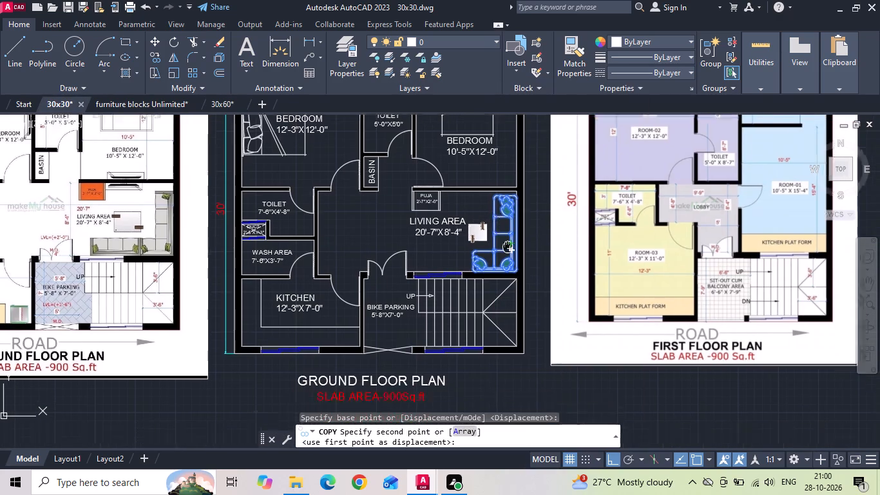
middle_click_drag(504, 231, 498, 121)
left_click(507, 275)
key("Escape")
Rotate the copied sofa to 270° so its long section lies horizontally along the bottom.
left_click_drag(528, 279, 512, 280)
left_click(502, 280)
right_click(501, 280)
left_click(518, 275)
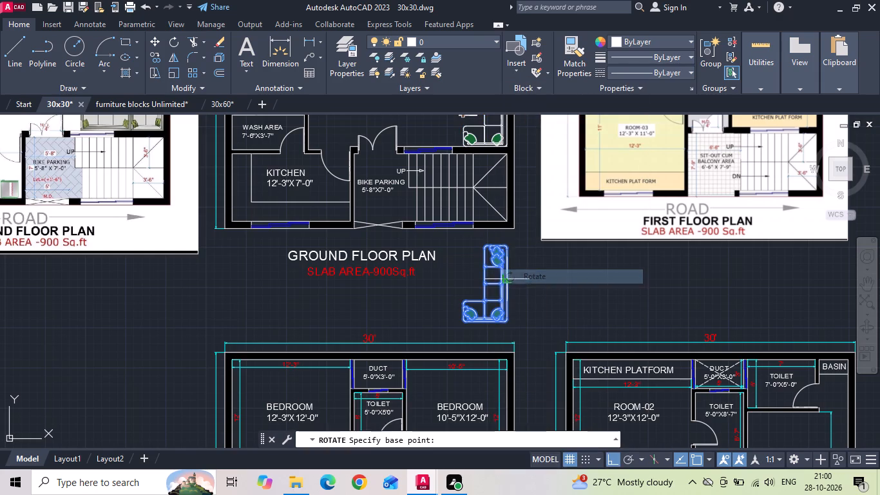
left_click_drag(510, 278, 509, 284)
scroll(501, 302, "up", 2)
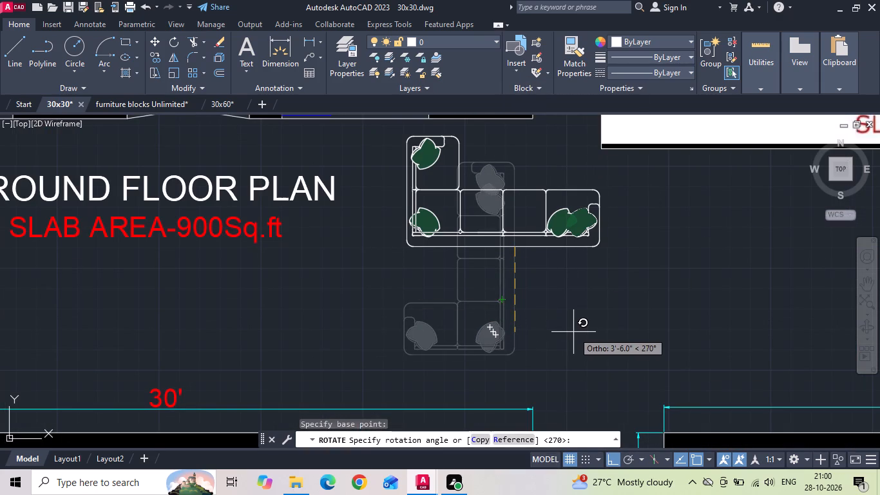
left_click(573, 332)
Explode the rotated sofa copy into separate objects.
scroll(526, 170, "up", 1)
middle_click_drag(519, 177, 483, 213)
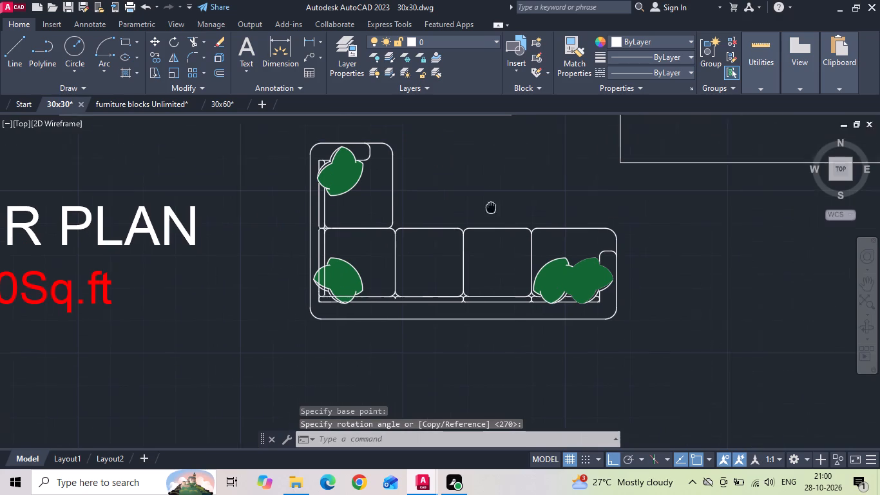
middle_click_drag(483, 213, 468, 222)
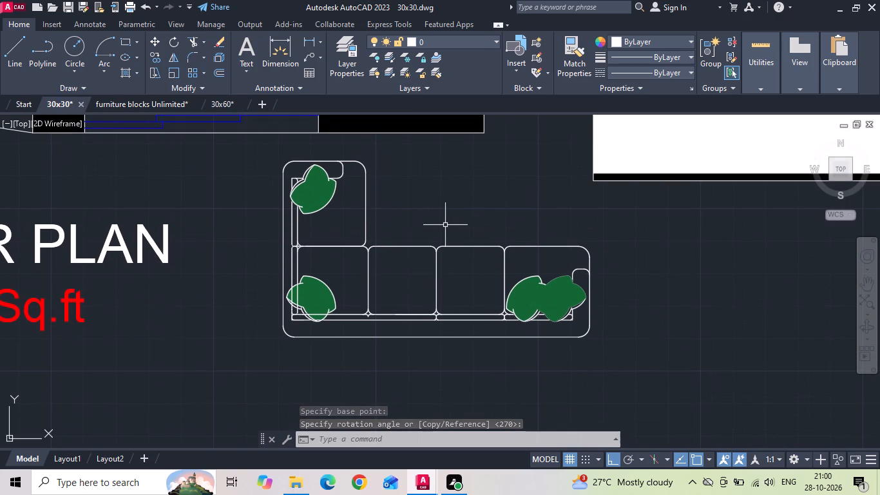
key("x")
key("space")
left_click_drag(368, 209, 350, 219)
left_click(341, 211)
key("space")
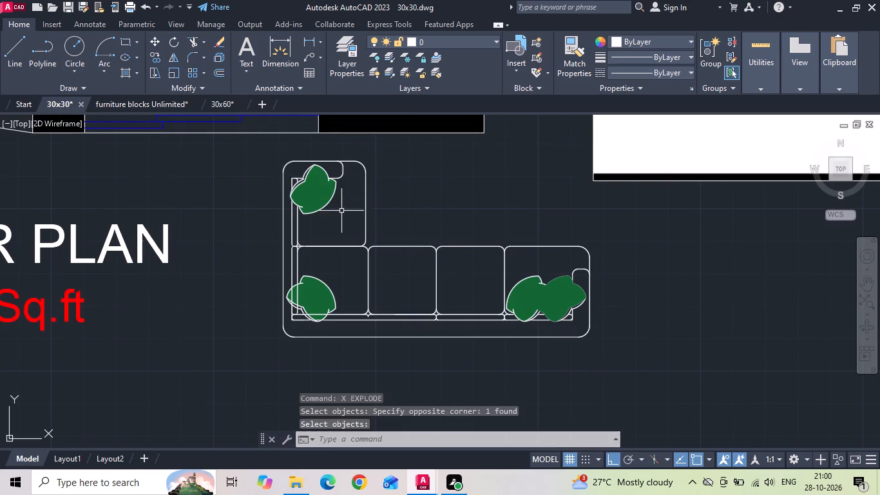
Erase the sofa copy's projecting short section, including its upper cushion, armrest and outer edges.
left_click(367, 183)
scroll(300, 183, "up", 1)
left_click_drag(410, 139, 365, 180)
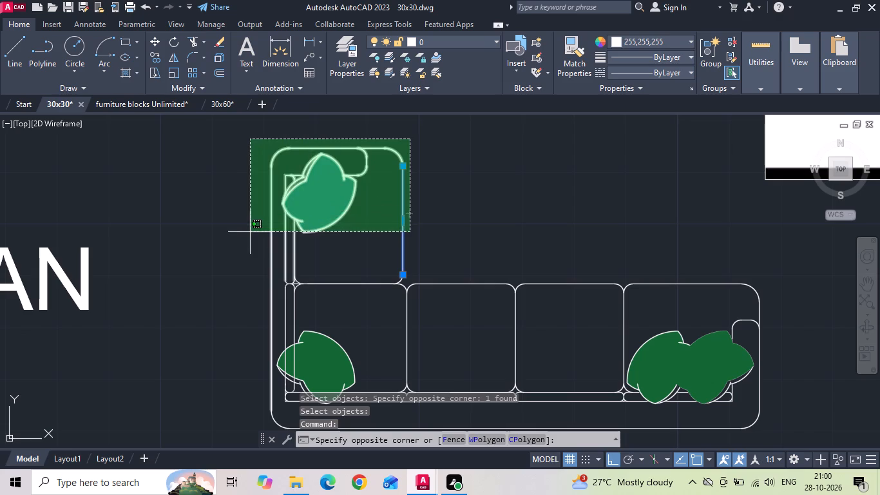
left_click(249, 233)
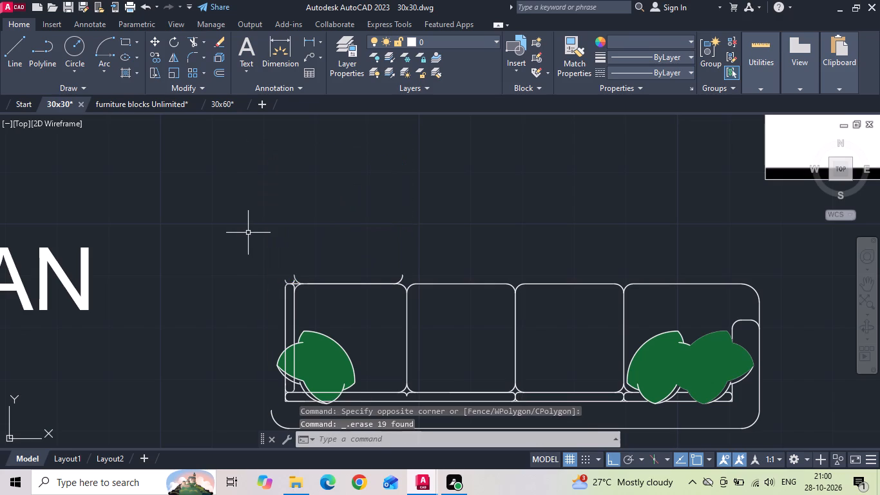
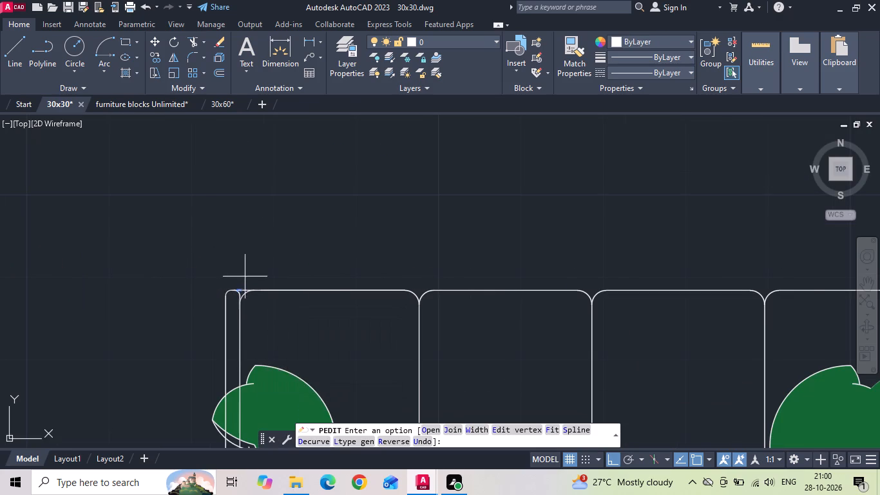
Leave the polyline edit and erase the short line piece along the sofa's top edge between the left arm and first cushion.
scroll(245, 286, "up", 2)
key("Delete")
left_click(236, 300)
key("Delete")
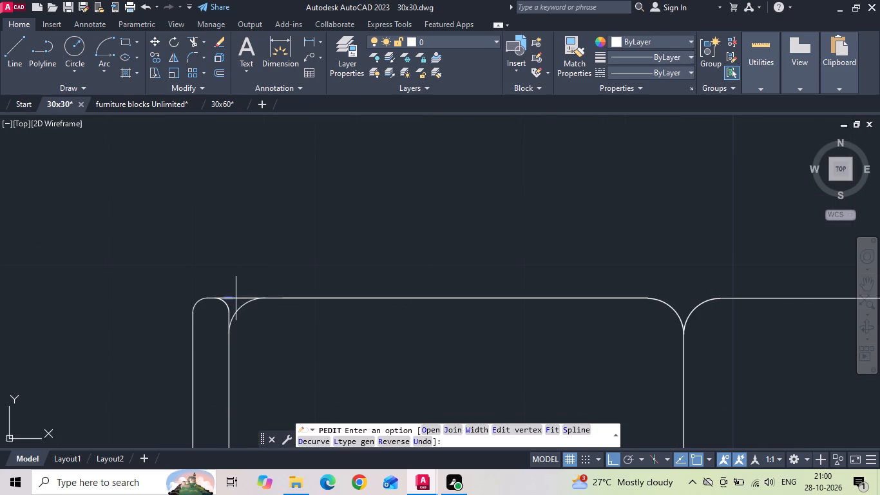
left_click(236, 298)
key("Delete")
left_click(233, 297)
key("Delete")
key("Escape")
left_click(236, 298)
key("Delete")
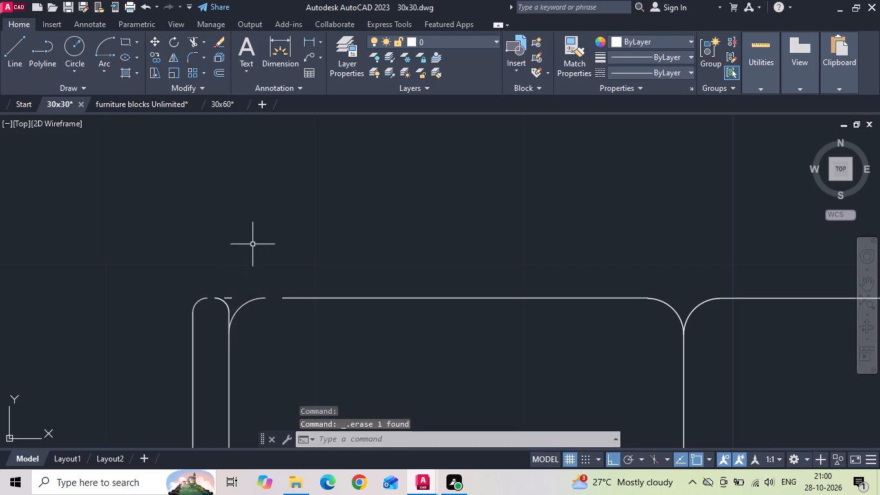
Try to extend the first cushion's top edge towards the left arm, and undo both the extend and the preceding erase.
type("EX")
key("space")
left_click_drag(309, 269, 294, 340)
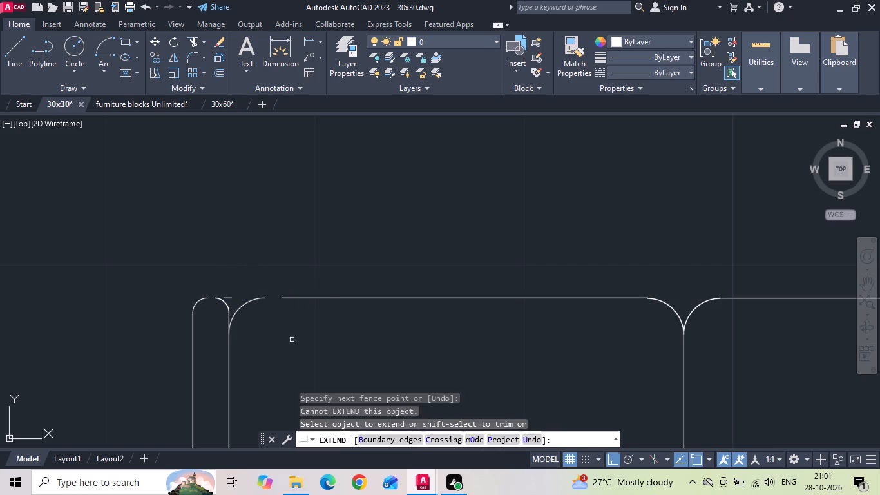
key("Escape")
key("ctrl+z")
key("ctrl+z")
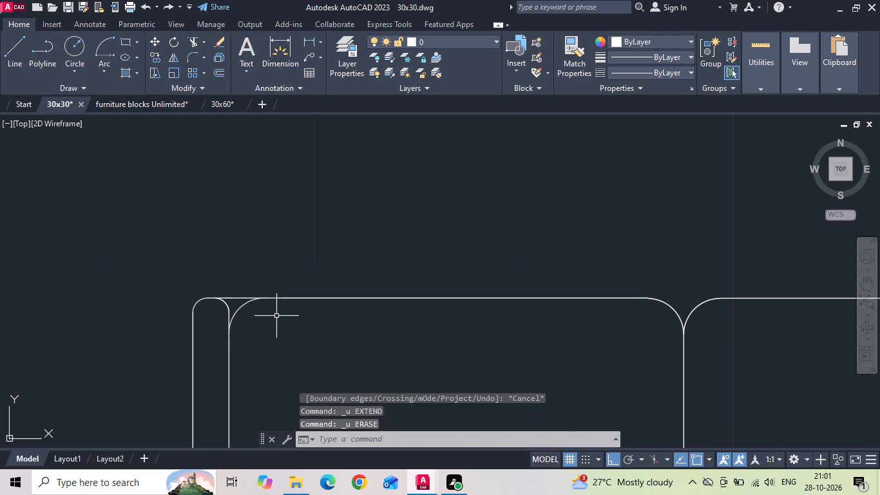
Erase the outlines of the sofa's left arm strip and the top and side edges of the leftmost seat cushion.
scroll(271, 281, "down", 3)
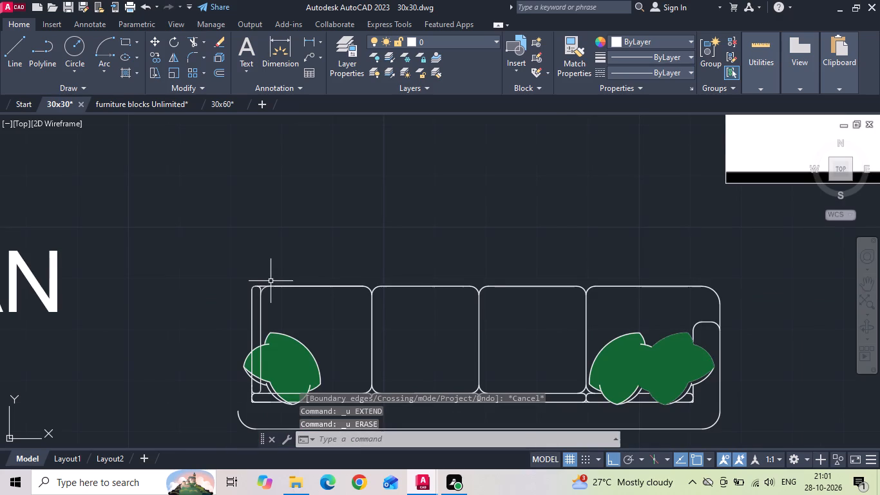
middle_click_drag(270, 278, 280, 239)
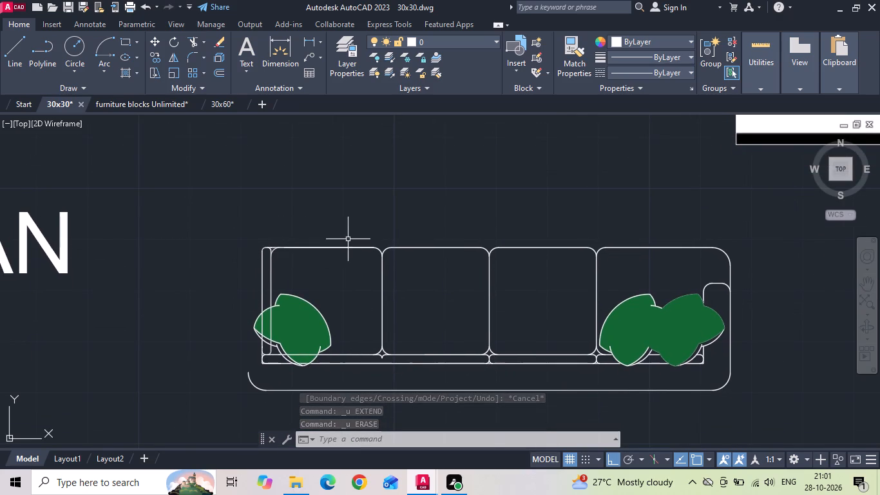
left_click_drag(351, 238, 340, 247)
left_click(208, 274)
key("Delete")
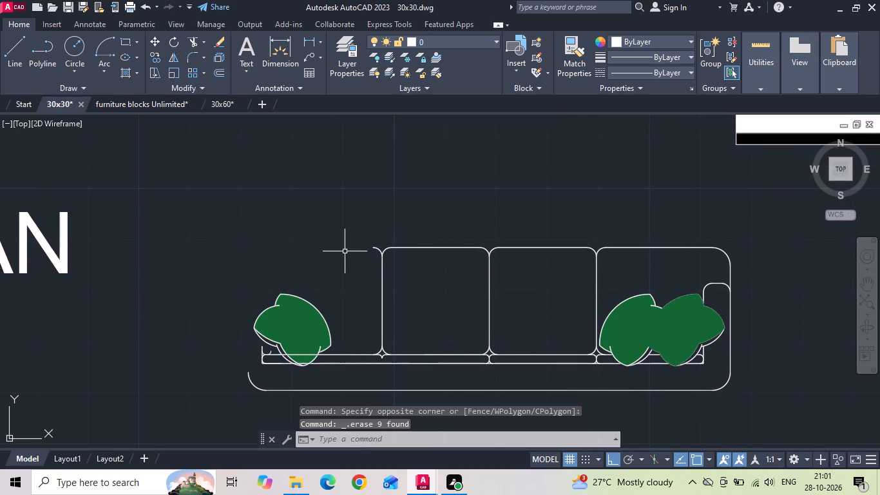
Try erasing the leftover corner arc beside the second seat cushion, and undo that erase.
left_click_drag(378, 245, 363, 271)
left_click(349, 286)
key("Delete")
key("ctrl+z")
Trim the leftover arc at the upper corner where the removed cushion met the next seat cushion.
scroll(367, 282, "up", 2)
type("TR")
key("space")
left_click_drag(377, 235, 378, 233)
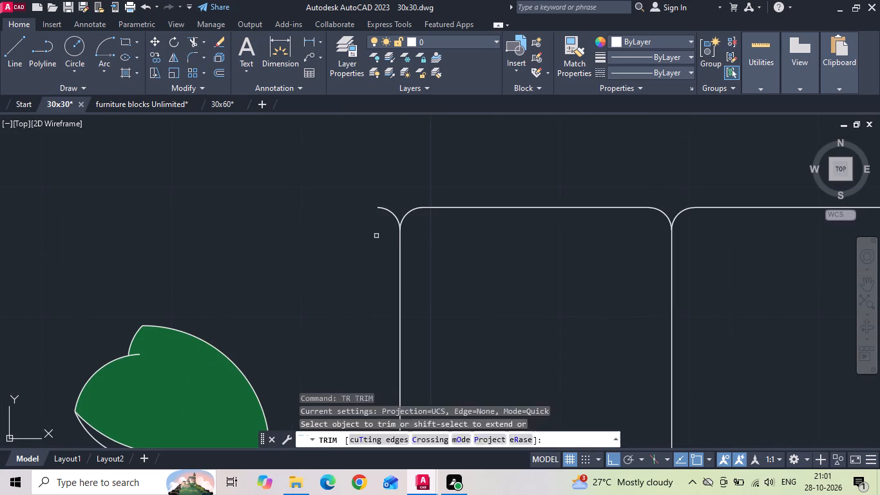
left_click_drag(378, 233, 396, 202)
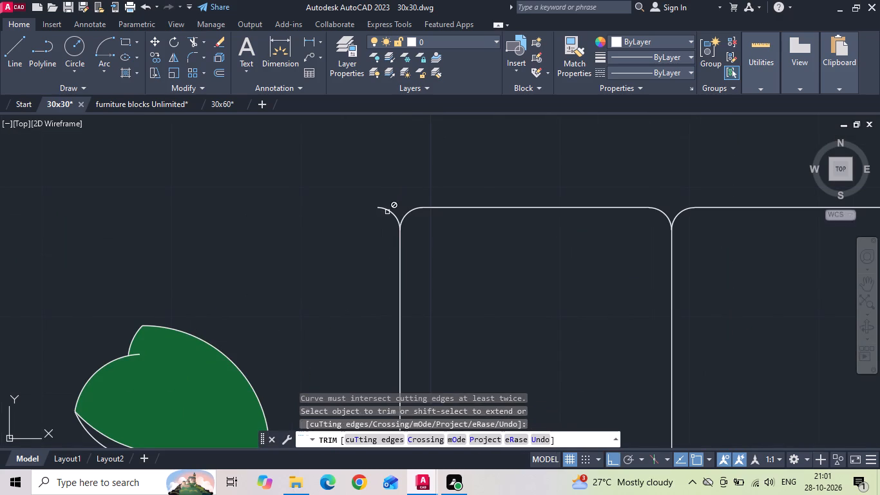
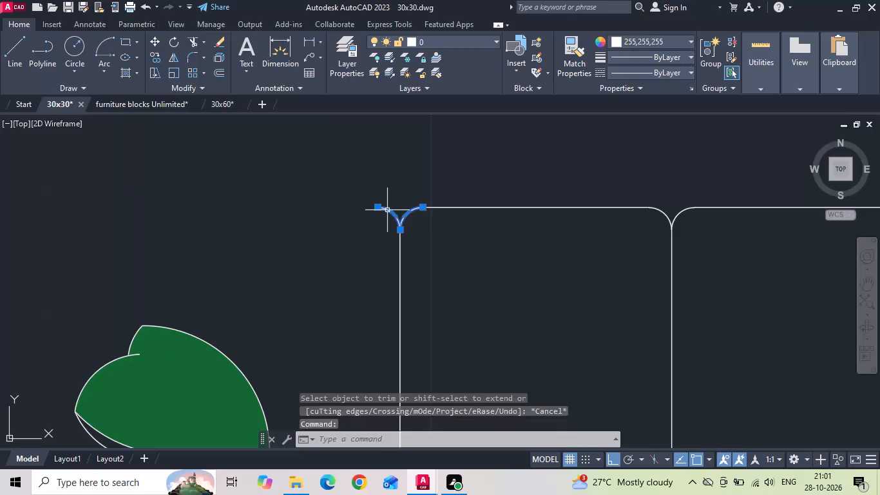
Explode the corner arc polyline at the second seat cushion's upper corner and erase the leftover arc on the removed cushion's side.
type("X")
key("space")
left_click(387, 210)
key("Delete")
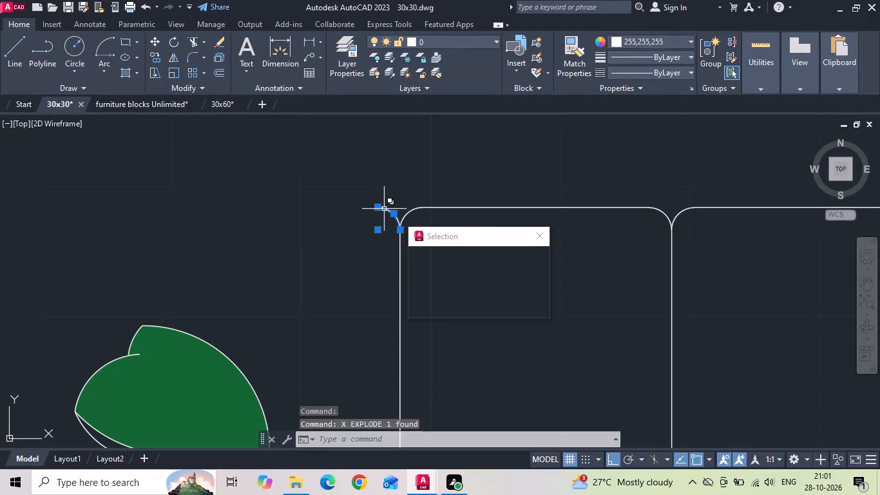
scroll(375, 196, "down", 2)
left_click(377, 202)
key("Delete")
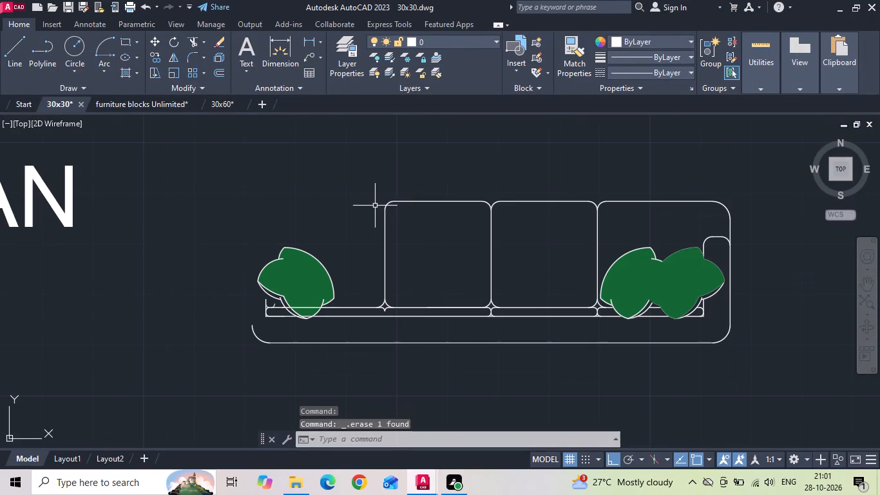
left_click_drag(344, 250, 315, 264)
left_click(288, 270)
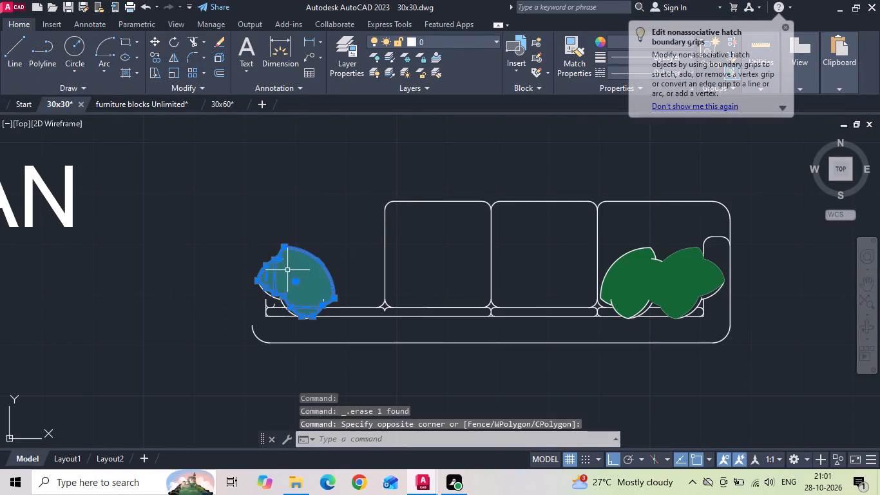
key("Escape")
Erase the green leaf-shaped pillow, fill and outline, at the sofa's left end.
left_click_drag(329, 238, 295, 261)
left_click(248, 280)
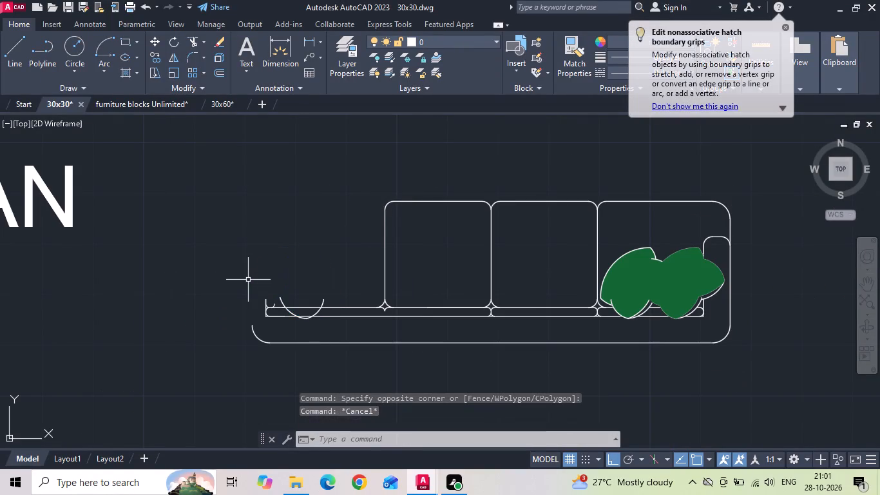
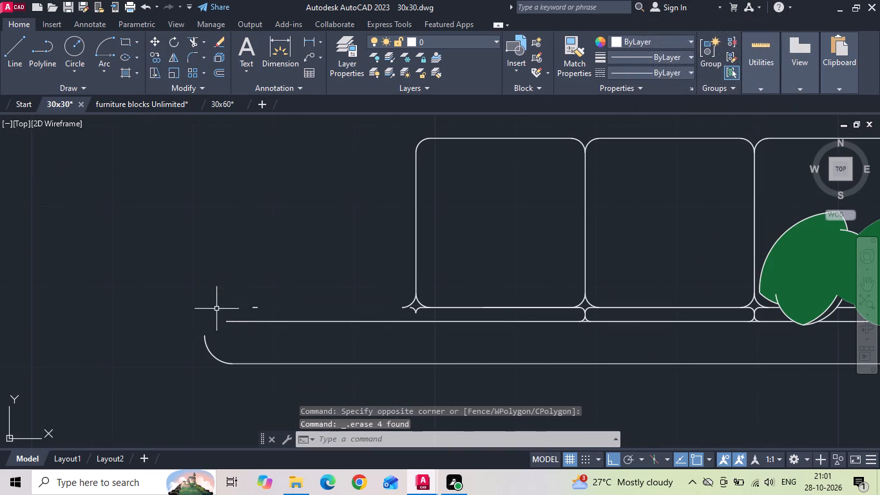
Explode the corner arc polyline at the left seat cushion's lower corner and erase the leftover arcs on the removed cushion's side.
scroll(429, 311, "up", 1)
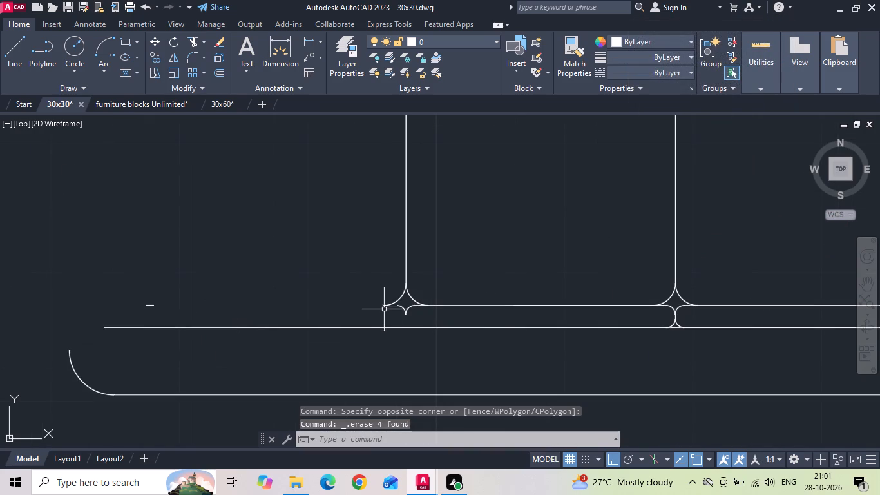
left_click(385, 306)
type("X")
key("space")
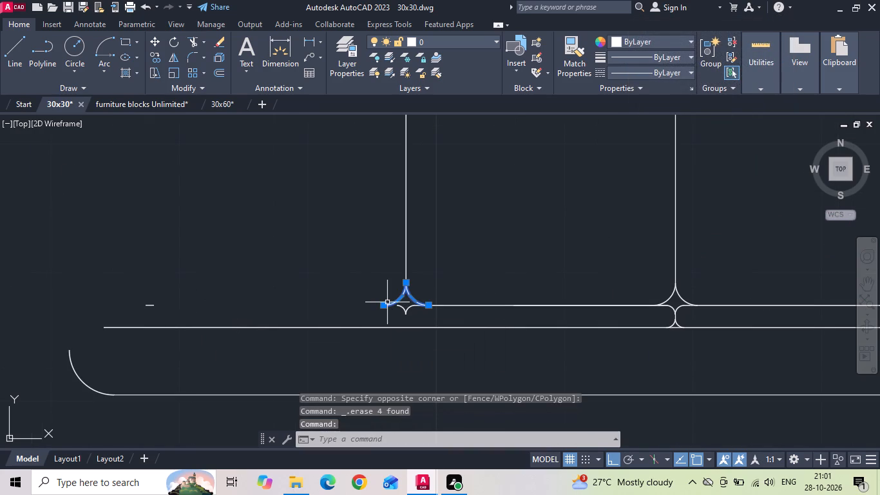
key("Escape")
key("x")
key("space")
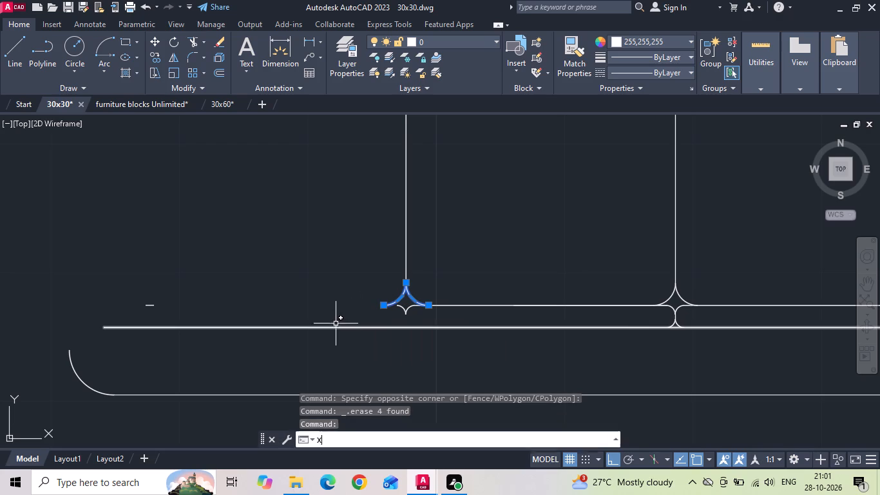
left_click(383, 306)
key("Delete")
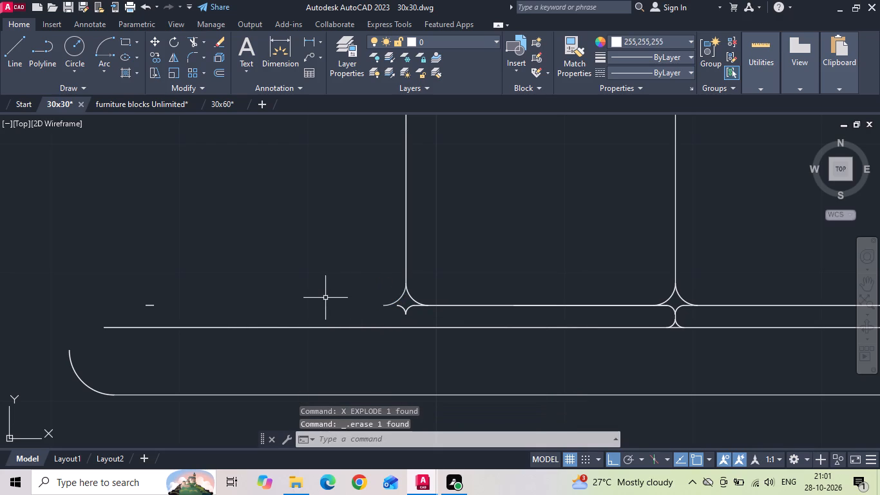
left_click(387, 303)
key("Delete")
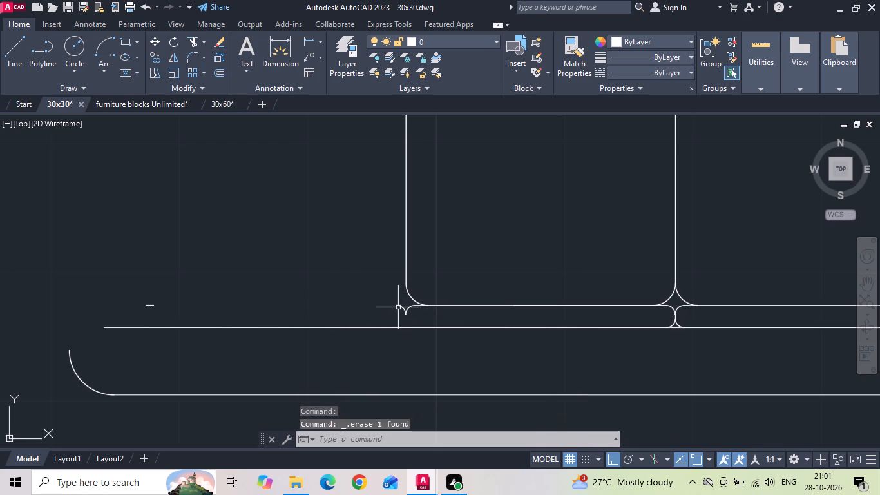
left_click(398, 307)
key("Delete")
Mirror the right end's green pillows, arm outline and backrest end pieces about the middle cushion's vertical centreline, keeping the source objects.
scroll(317, 307, "down", 2)
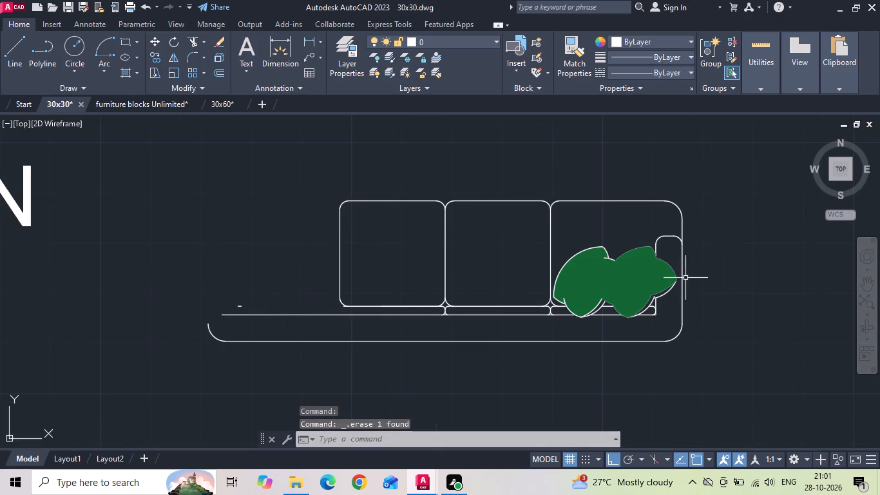
left_click_drag(673, 231, 665, 237)
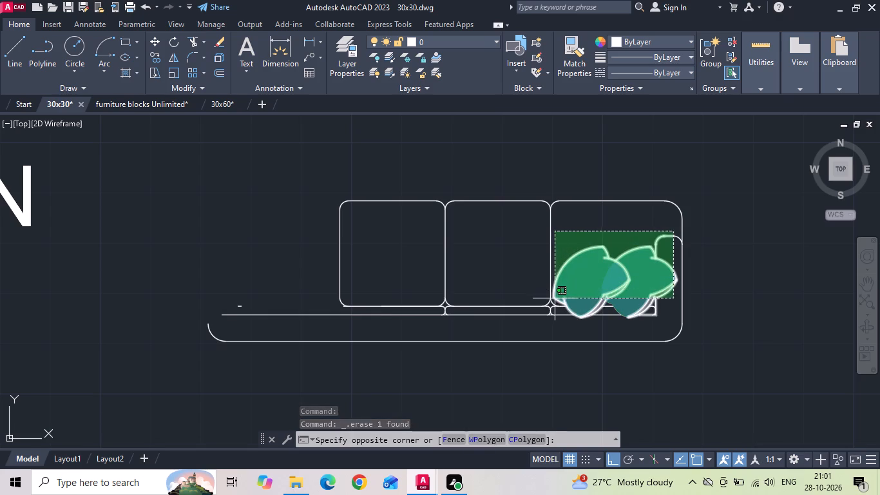
scroll(553, 301, "up", 1)
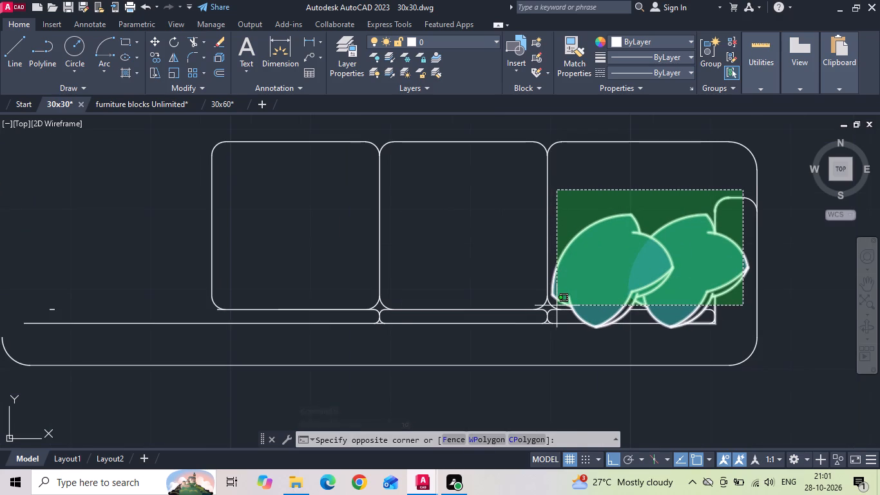
left_click(557, 305)
scroll(705, 314, "up", 1)
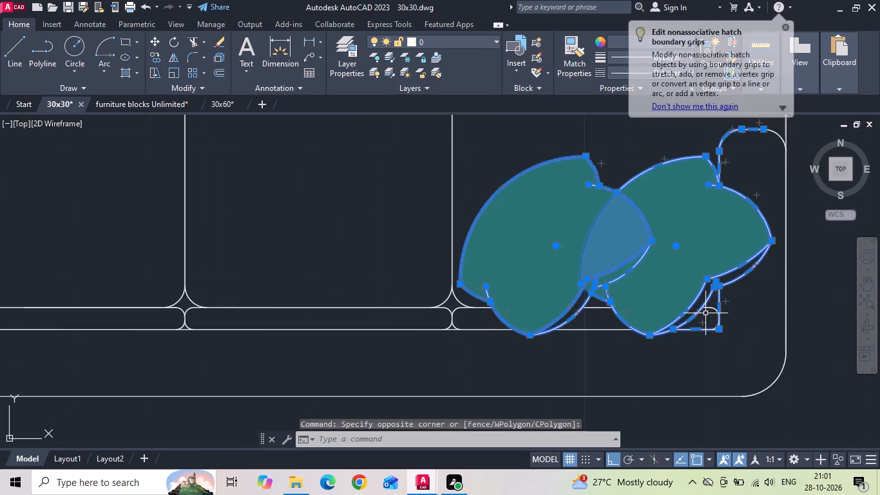
scroll(705, 313, "up", 1)
left_click_drag(740, 299, 723, 338)
left_click(705, 360)
scroll(537, 338, "down", 1)
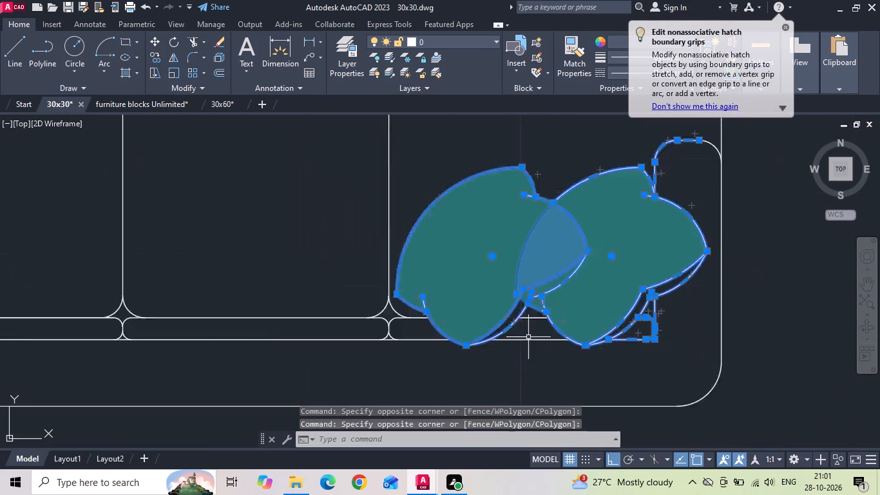
scroll(527, 337, "down", 1)
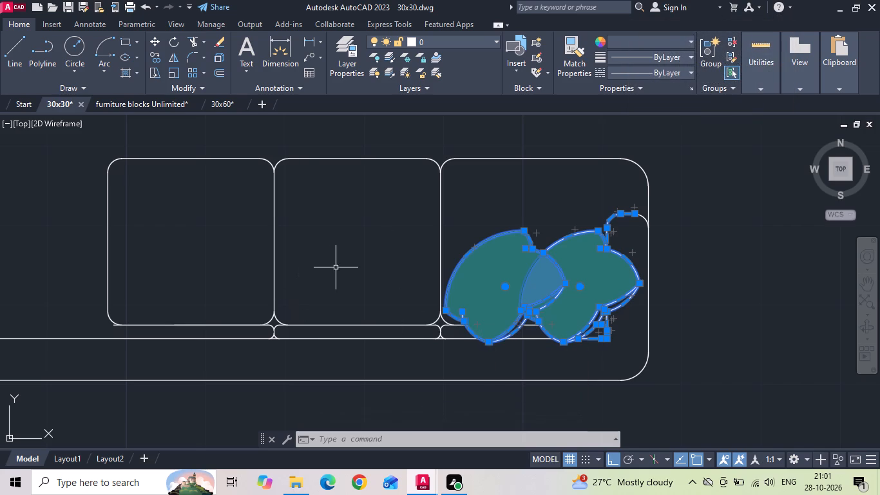
left_click(645, 209)
left_click(635, 238)
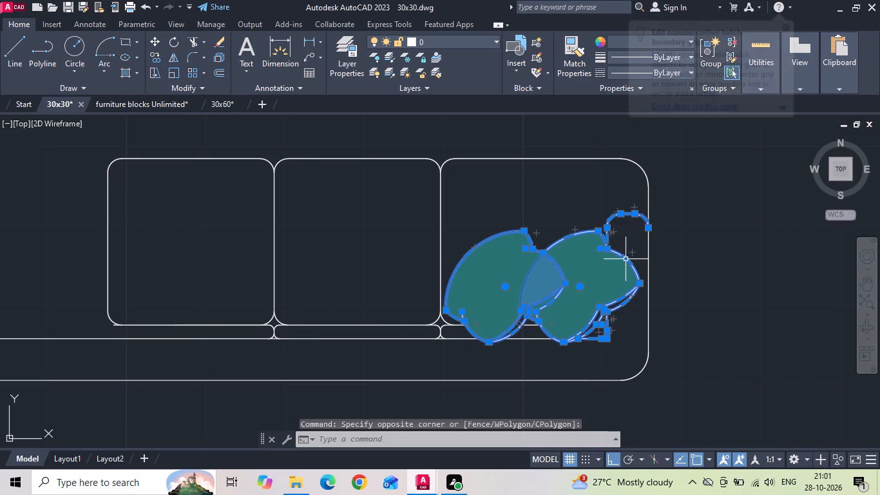
type("MI")
key("space")
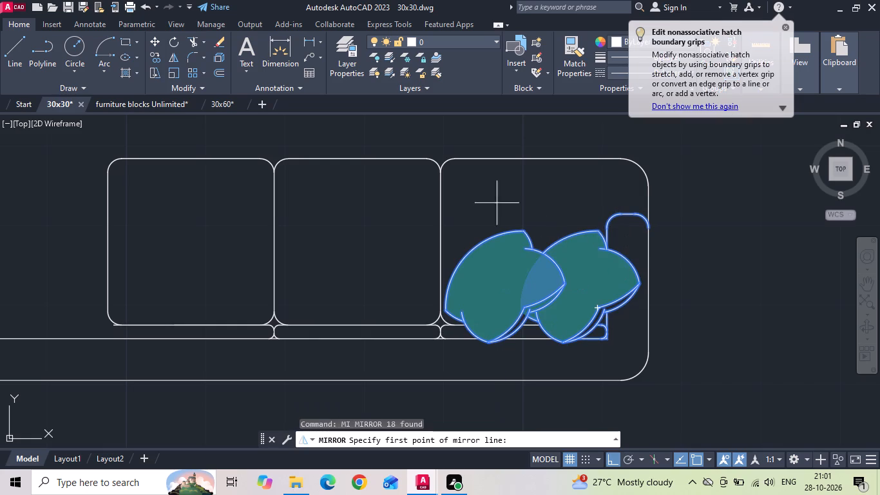
left_click(357, 158)
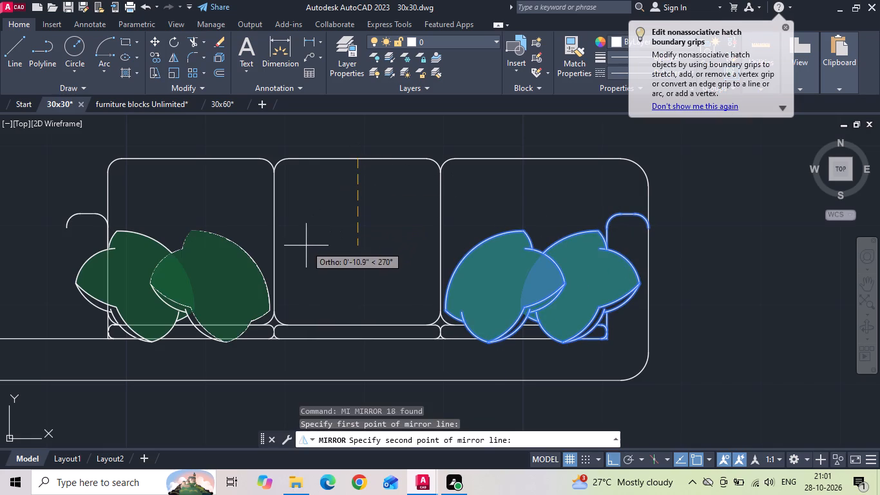
left_click(305, 247)
type("N")
key("space")
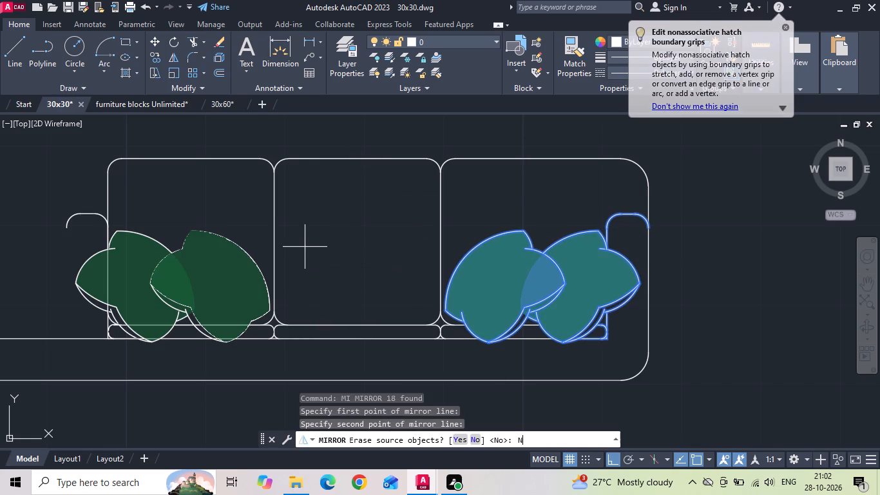
Copy the sofa's right outer side line horizontally onto the outer edge of the mirrored left arm.
middle_click_drag(304, 247, 376, 229)
scroll(388, 227, "down", 1)
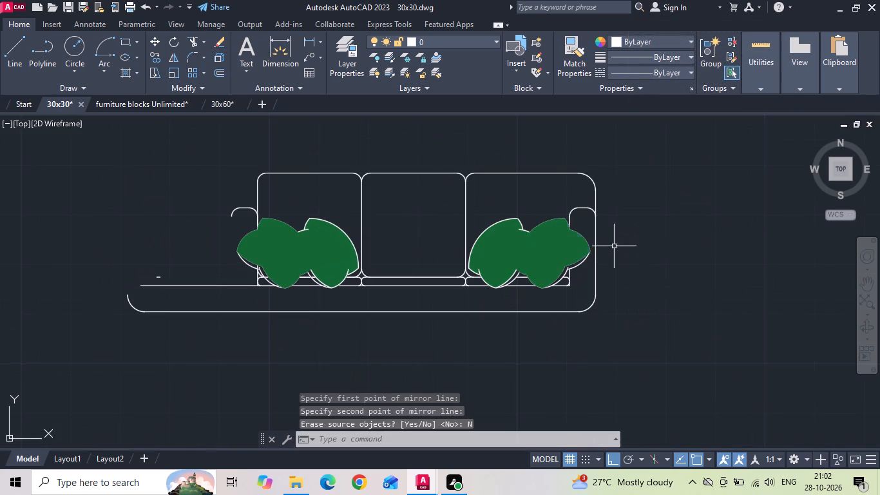
left_click(595, 267)
right_click(623, 211)
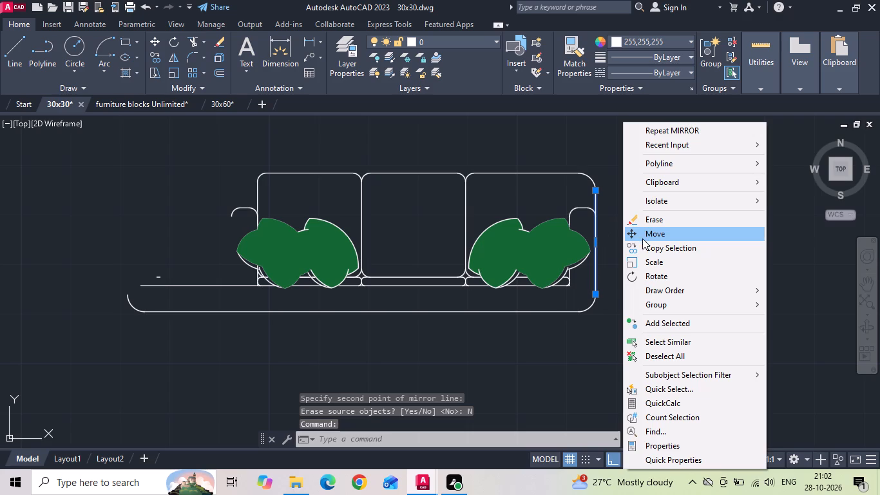
left_click(643, 243)
left_click(597, 213)
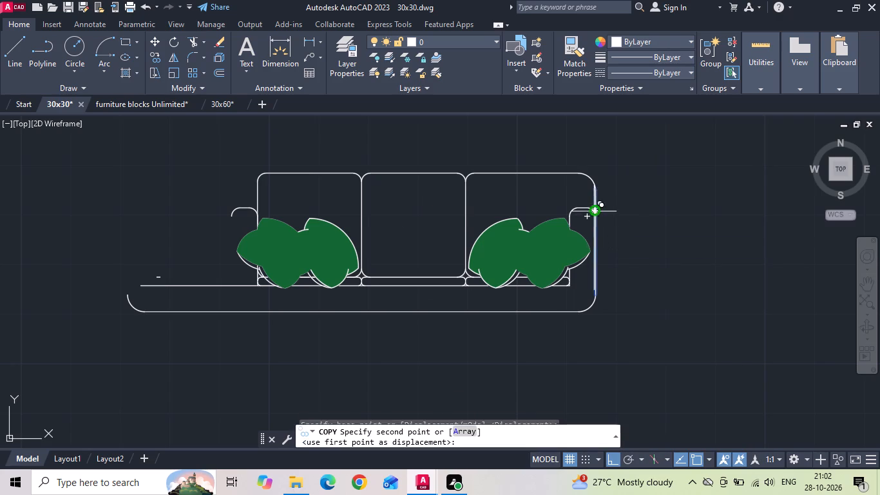
scroll(183, 224, "up", 1)
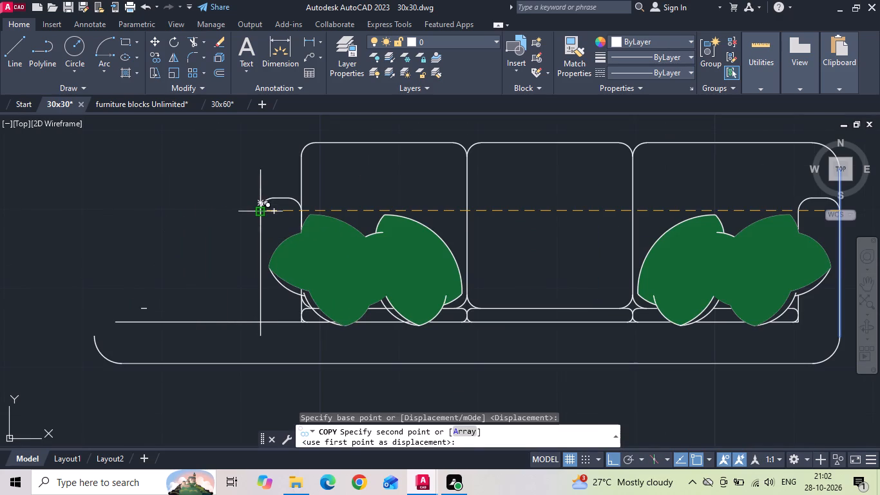
left_click(257, 210)
scroll(247, 237, "down", 1)
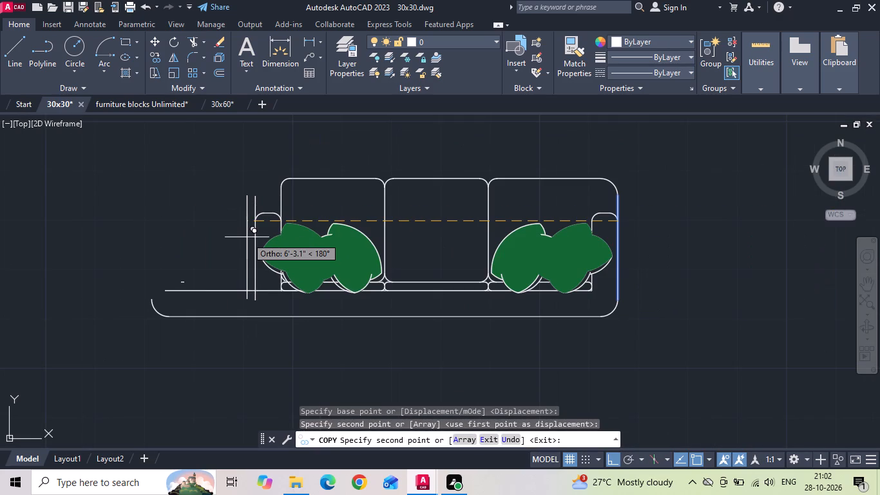
key("Escape")
Erase the left seat cushion's rounded upper outer corner and its outer side edge.
scroll(286, 186, "up", 1)
left_click(284, 186)
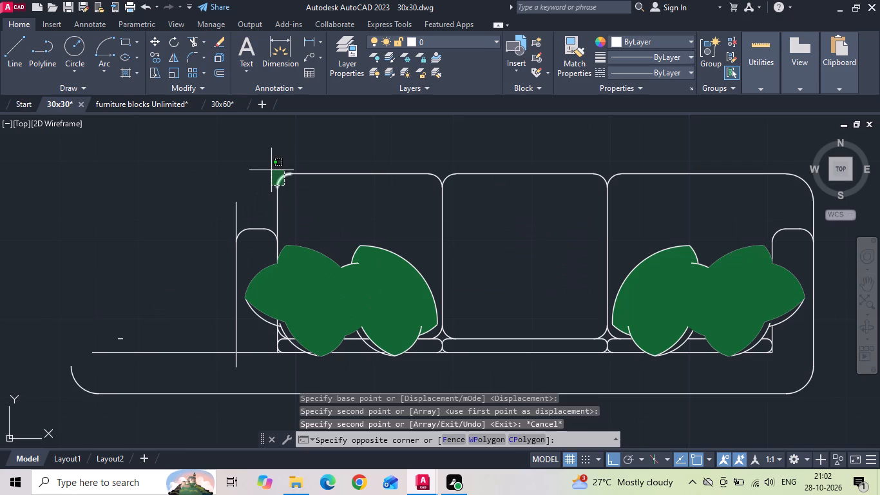
left_click(271, 170)
left_click(278, 197)
key("Delete")
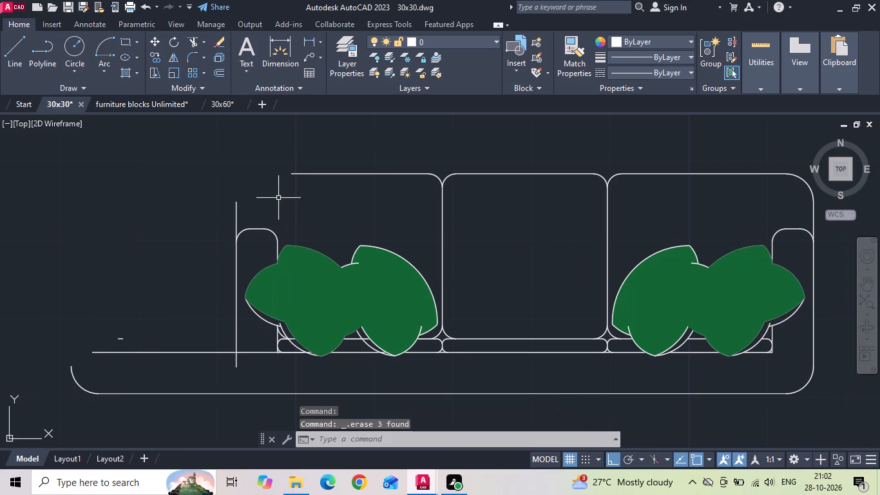
Mirror the sofa's large upper-right corner arc and right side line about the middle cushion's vertical centreline, keeping the source objects.
middle_click_drag(553, 199, 371, 210)
left_click(634, 217)
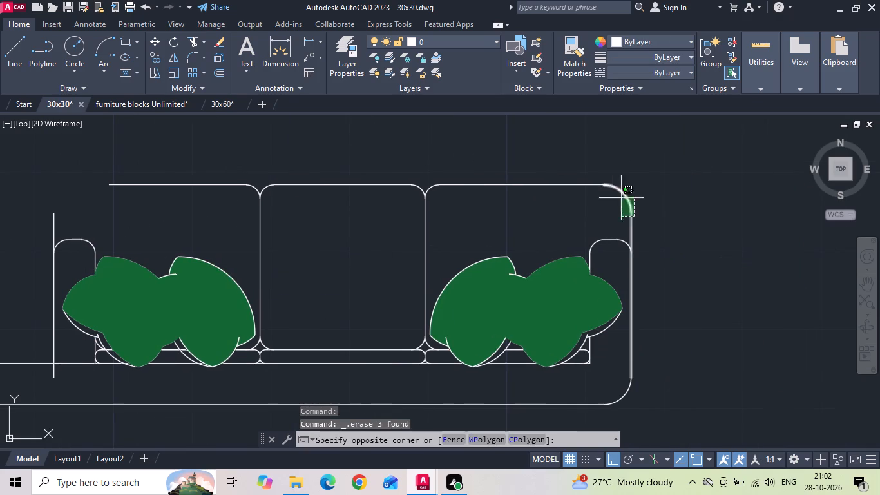
left_click(612, 184)
type("MI")
key("space")
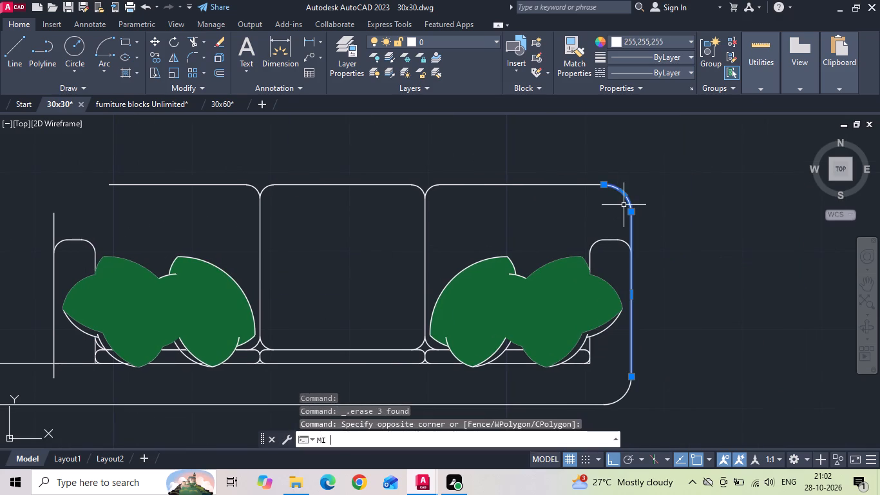
left_click(346, 186)
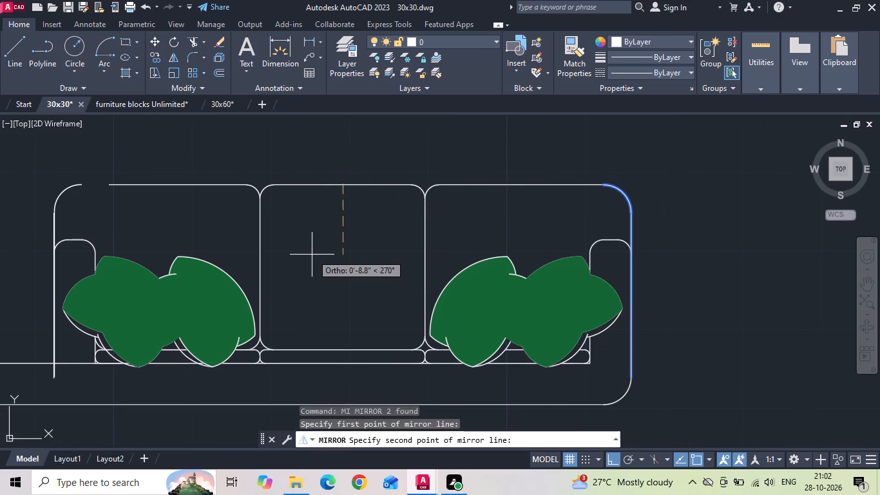
left_click(312, 255)
type("N")
key("space")
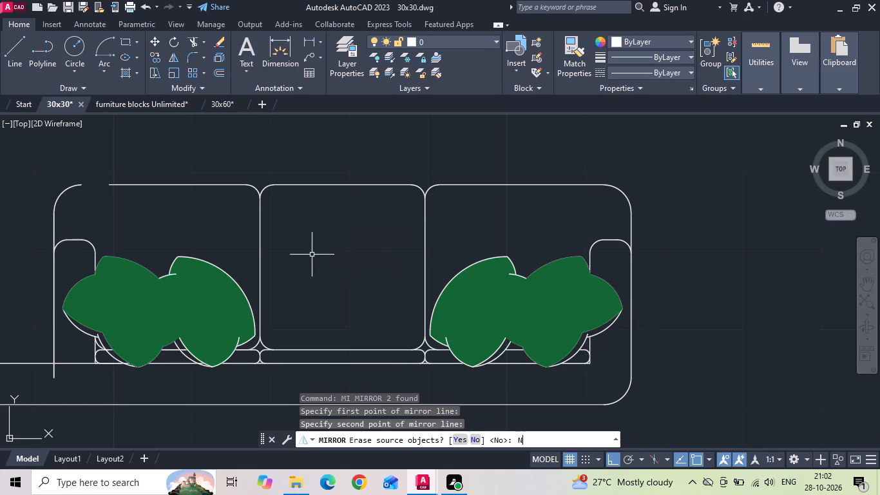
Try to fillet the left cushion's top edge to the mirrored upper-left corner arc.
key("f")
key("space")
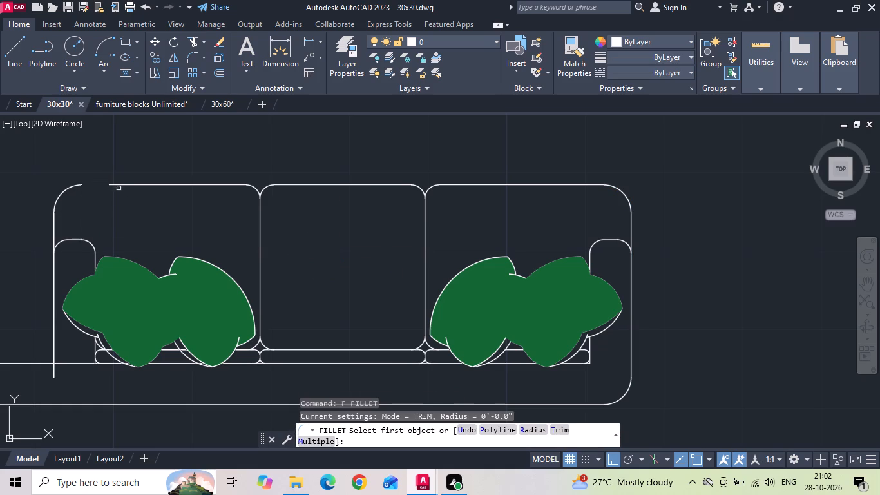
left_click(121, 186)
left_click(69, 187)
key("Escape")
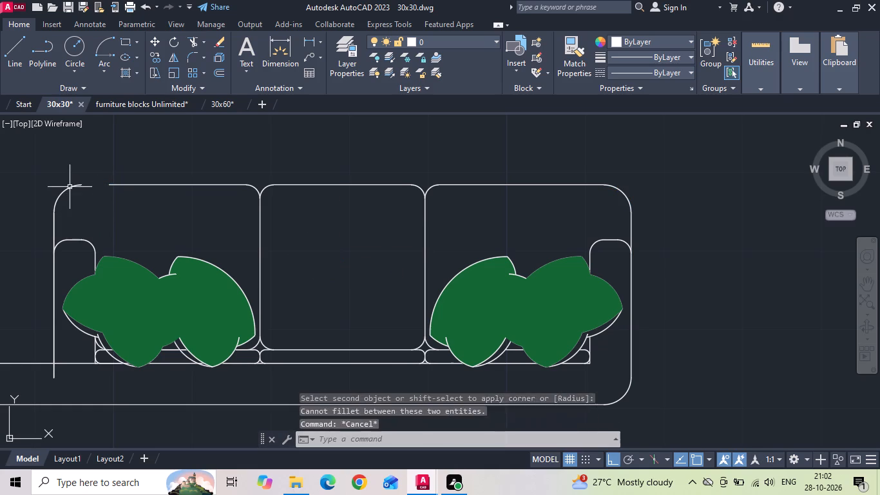
Stretch the outer end of the left cushion's top edge to meet the end of the mirrored corner arc.
left_click(70, 187)
scroll(85, 179, "up", 1)
key("Escape")
left_click_drag(195, 194, 184, 206)
left_click(113, 175)
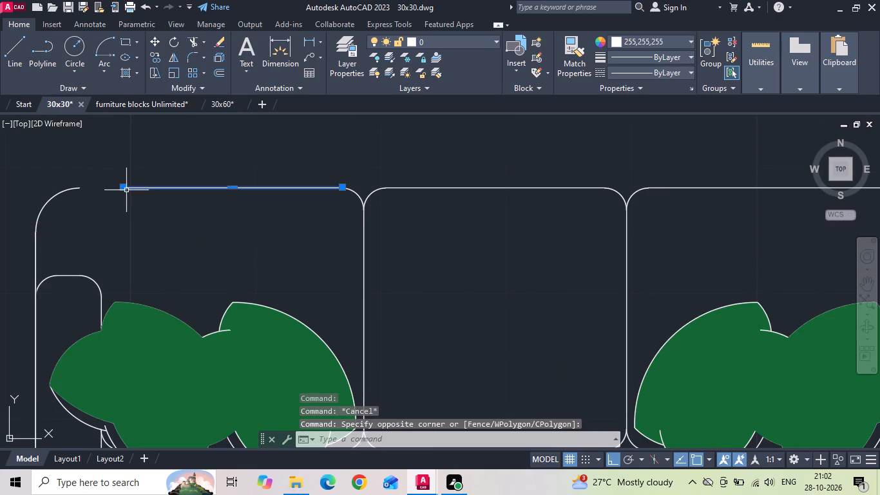
left_click(124, 187)
left_click(83, 186)
scroll(271, 138, "down", 2)
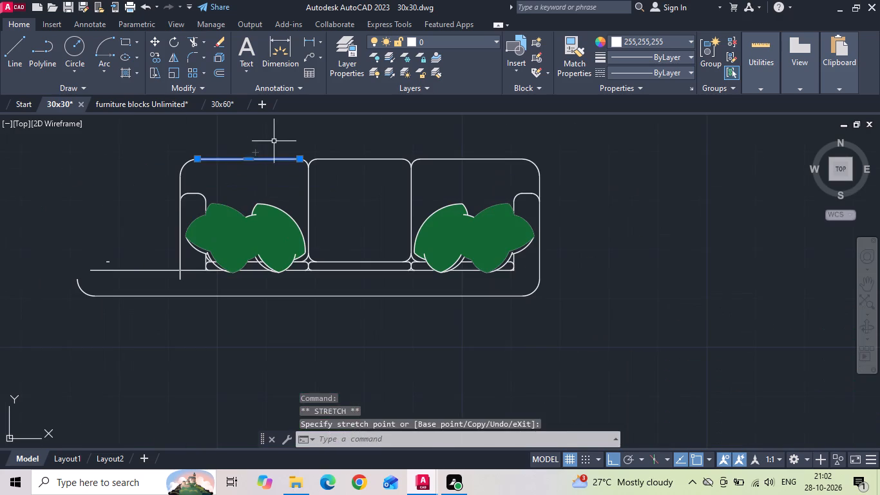
key("Escape")
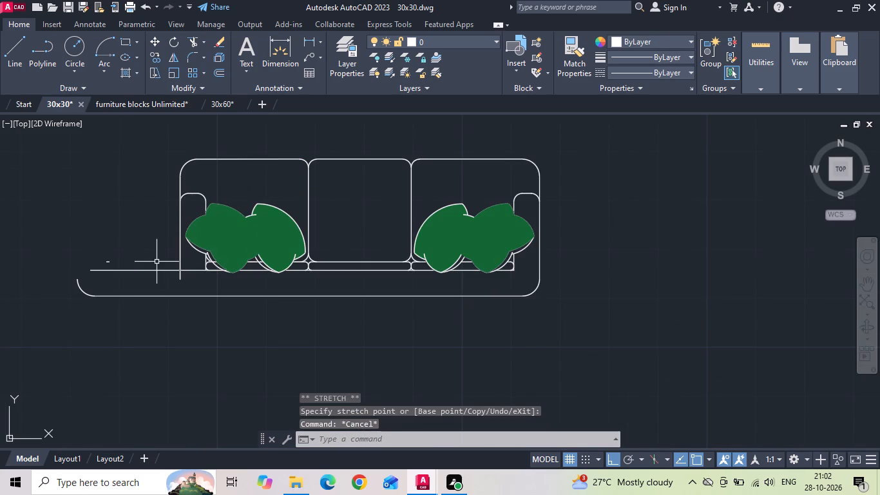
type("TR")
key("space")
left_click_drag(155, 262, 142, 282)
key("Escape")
Erase the long inner backrest line that overshoots the sofa's new left end.
left_click(142, 269)
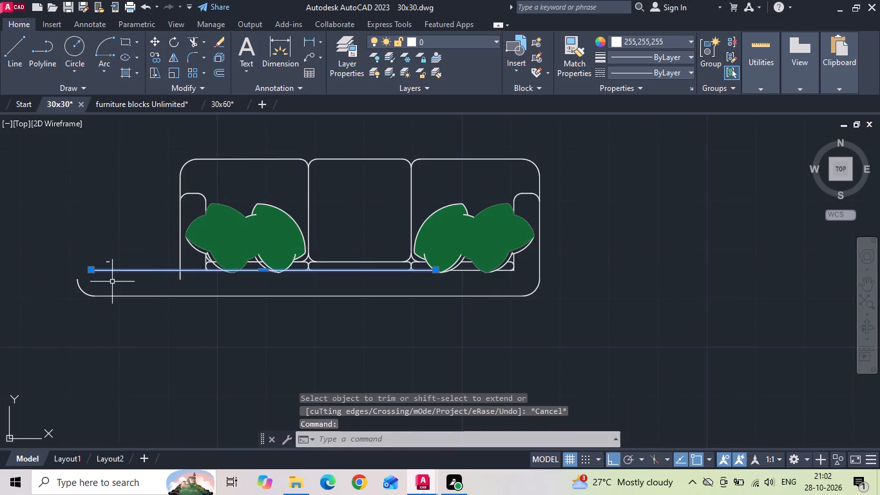
key("Delete")
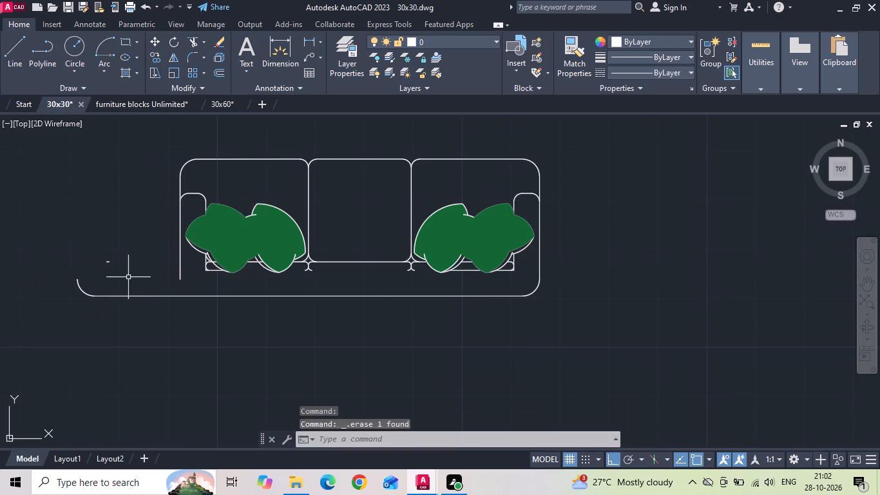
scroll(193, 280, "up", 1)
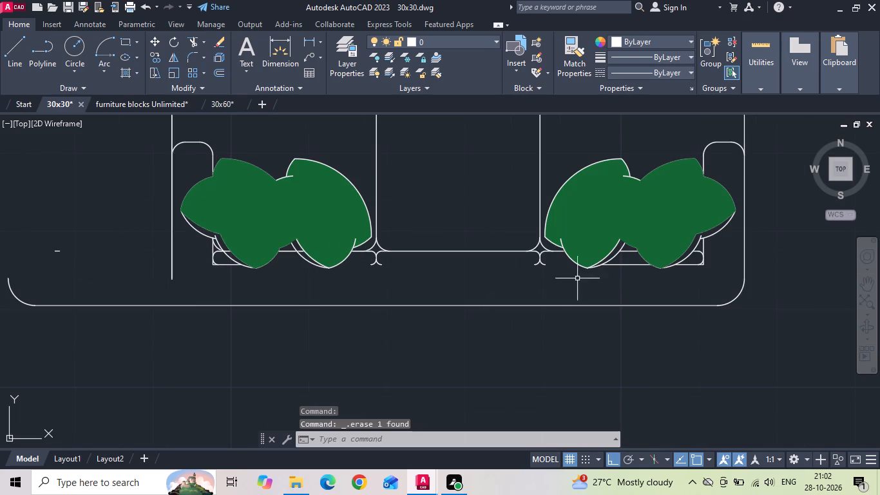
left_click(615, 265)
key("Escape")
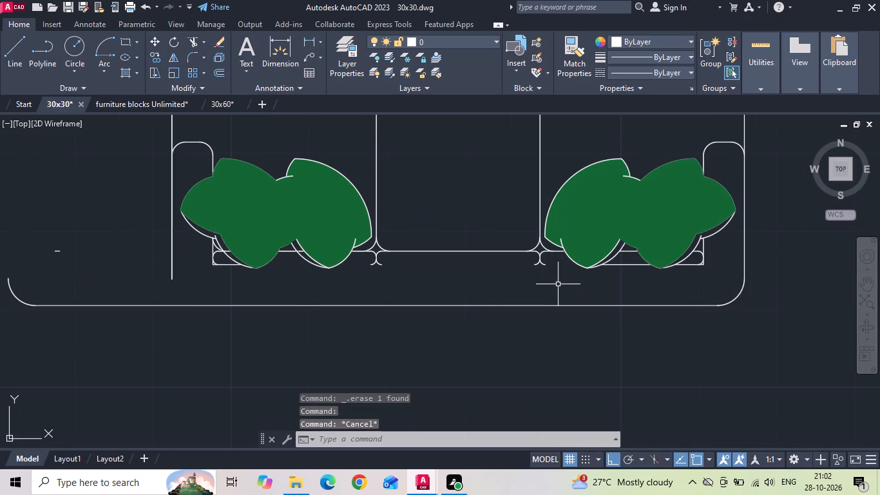
Draw a horizontal line along the lower edge of the narrow strips behind the cushions, from the right seat to the left seat.
key("l")
key("space")
left_click(600, 264)
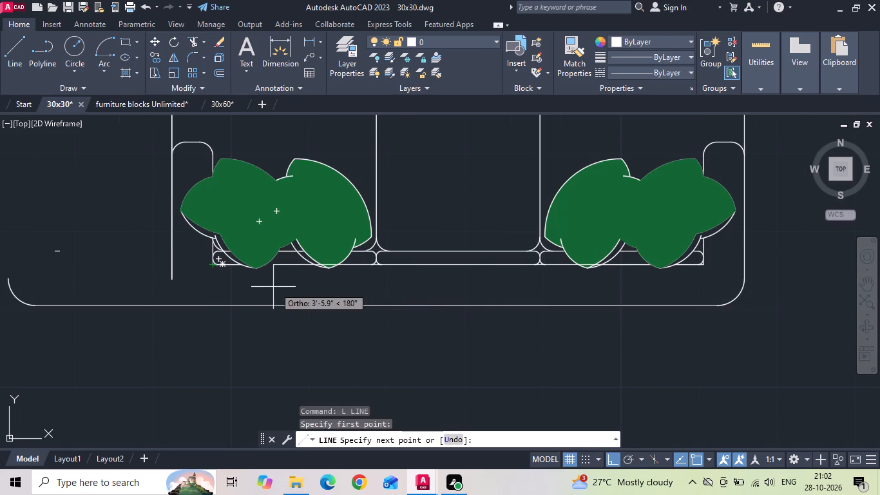
scroll(269, 286, "up", 1)
left_click(263, 253)
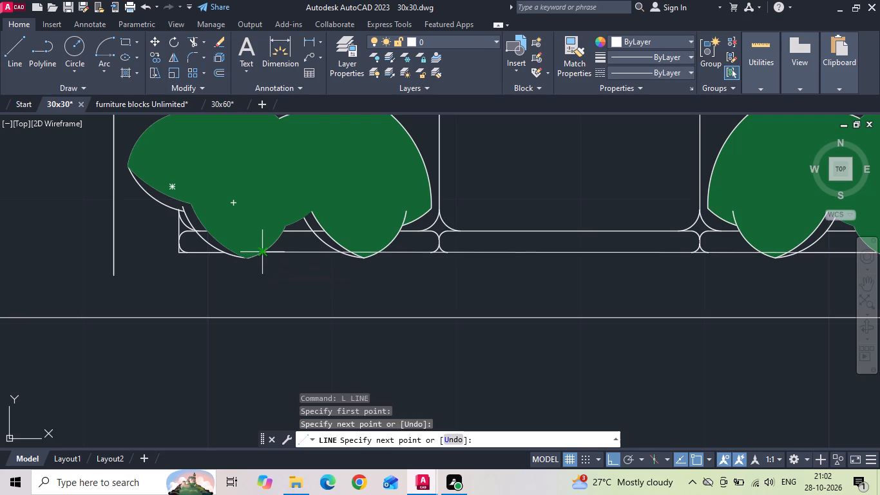
key("Escape")
Move the sofa's stray lower-left corner arc inward to the bottom end of the new left side line.
scroll(257, 255, "down", 1)
scroll(379, 259, "up", 2)
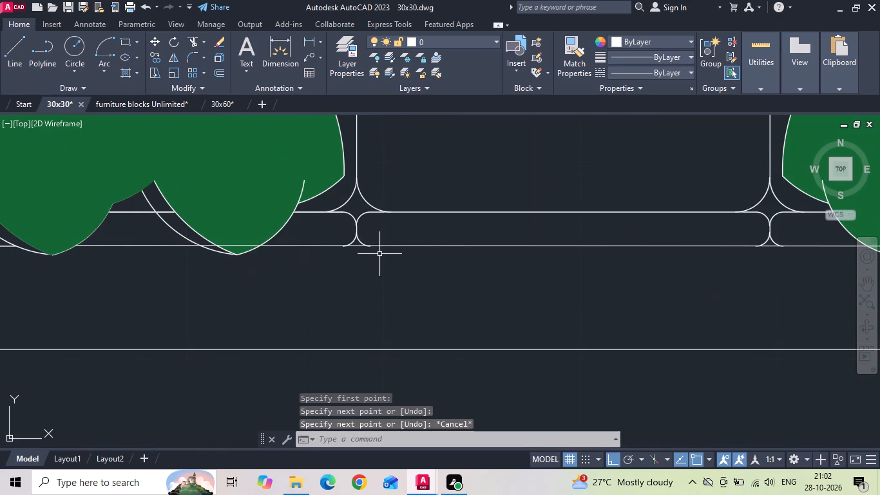
scroll(381, 247, "down", 3)
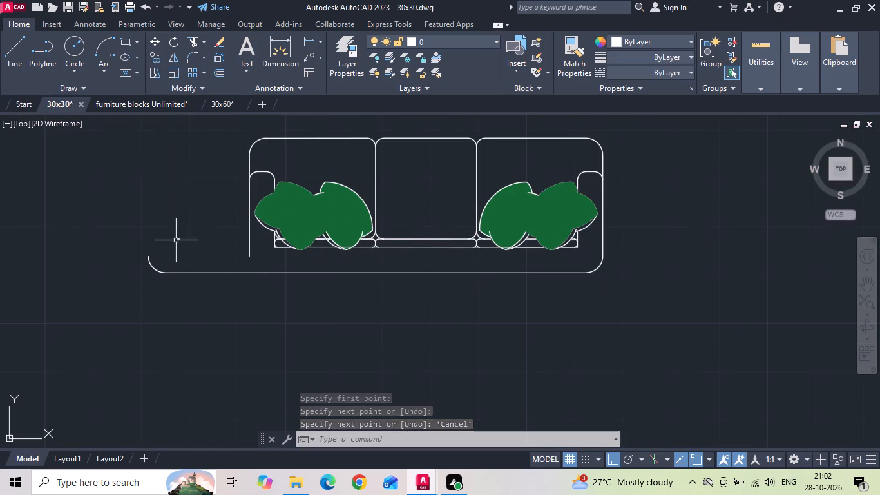
left_click(176, 240)
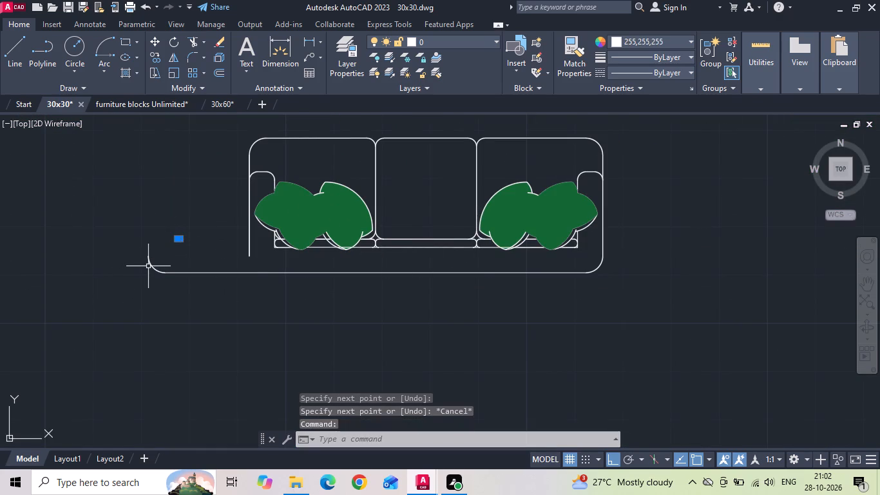
left_click(155, 266)
right_click(138, 236)
left_click(160, 250)
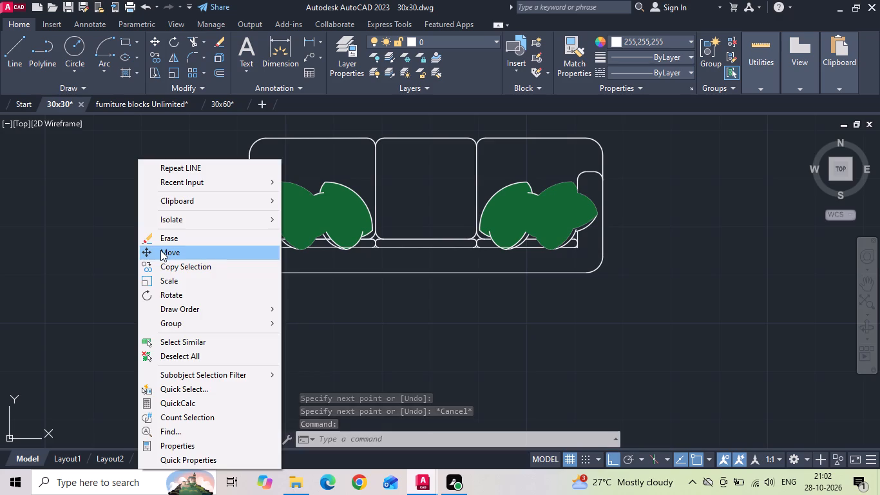
left_click(146, 257)
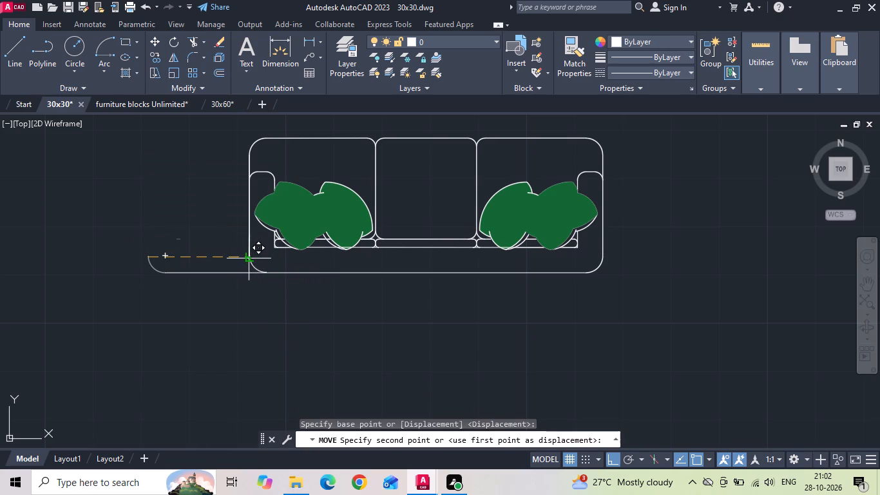
left_click(251, 258)
key("Escape")
Erase the sofa's overlong bottom line and the leftover corner arc beyond its left end.
scroll(273, 242, "up", 2)
scroll(264, 253, "down", 2)
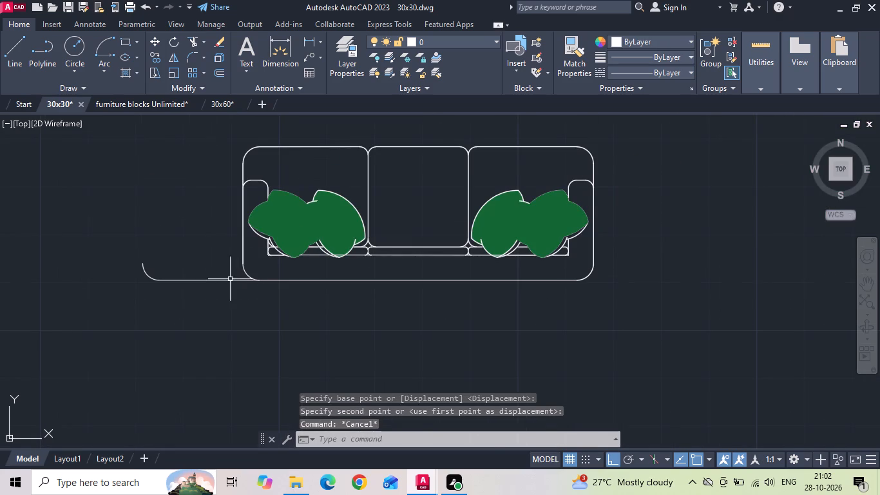
left_click(209, 287)
left_click(175, 262)
key("Delete")
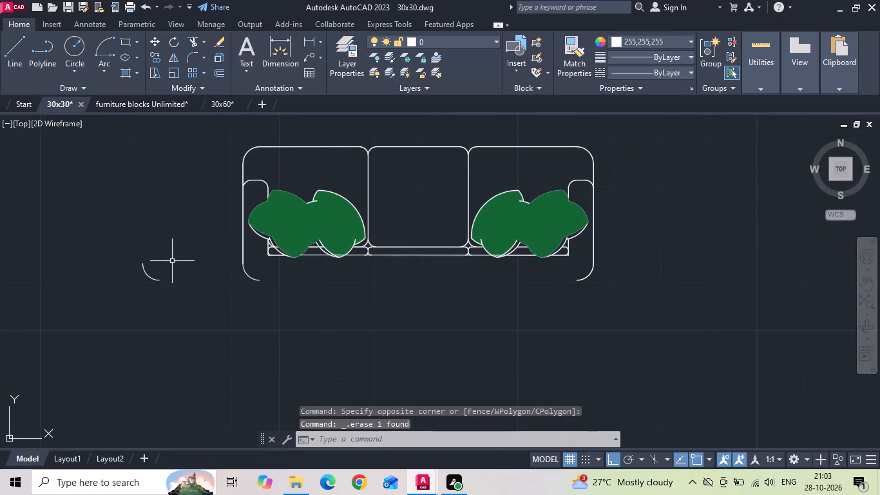
left_click_drag(171, 262, 67, 320)
left_click(67, 320)
key("Delete")
Draw the sofa's bottom edge as a line joining the ends of the lower-left and lower-right corner arcs.
type("L")
key("space")
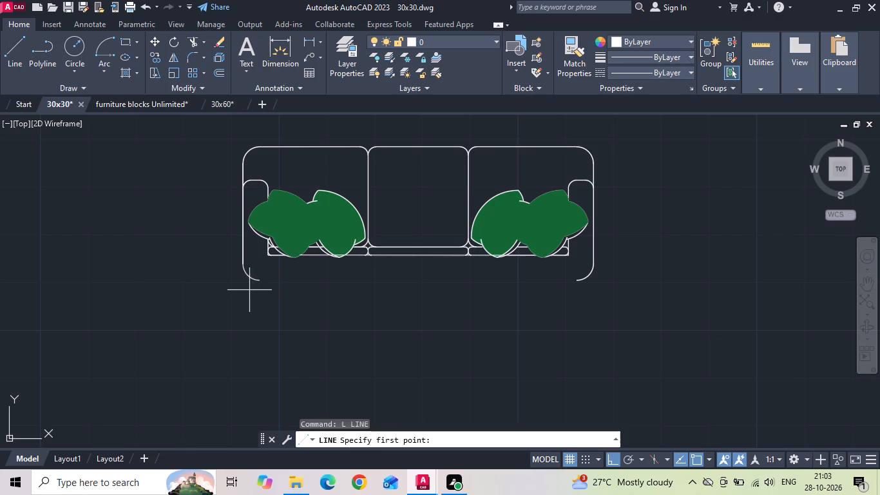
left_click(262, 284)
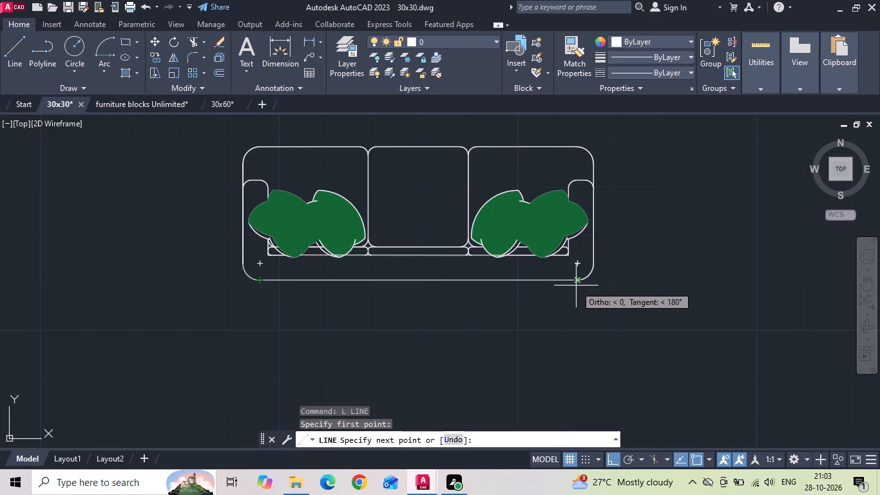
left_click(578, 281)
key("Escape")
Define the complete three-seat sofa as a block named S1 and return from the block editor to the drawing.
scroll(367, 300, "down", 1)
left_click_drag(566, 204, 465, 255)
left_click(181, 345)
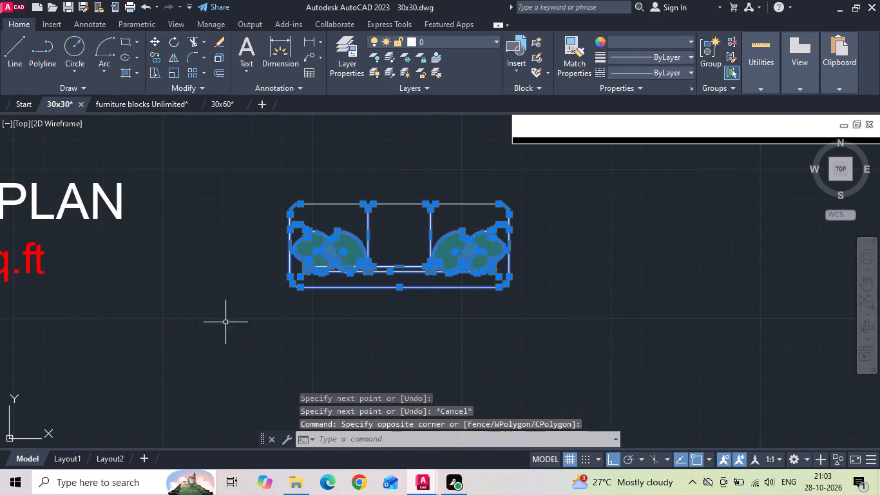
left_click_drag(542, 175, 277, 304)
left_click(149, 333)
type("B")
key("space")
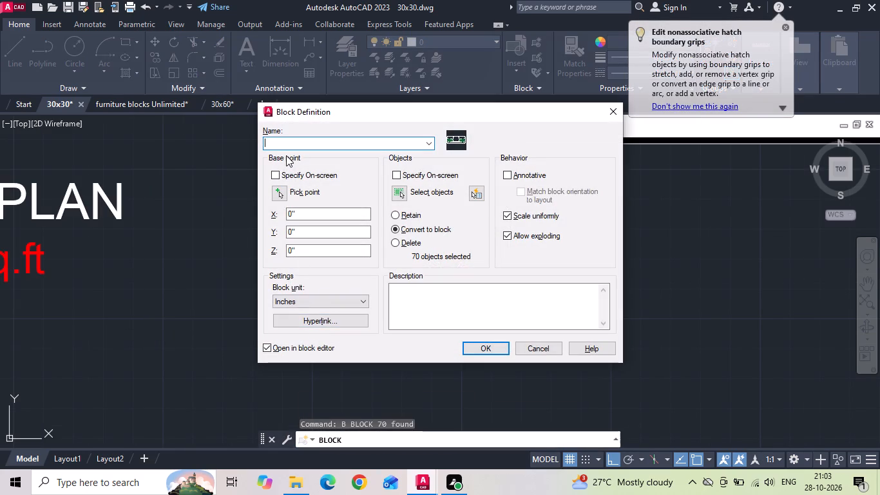
key("s")
key("1")
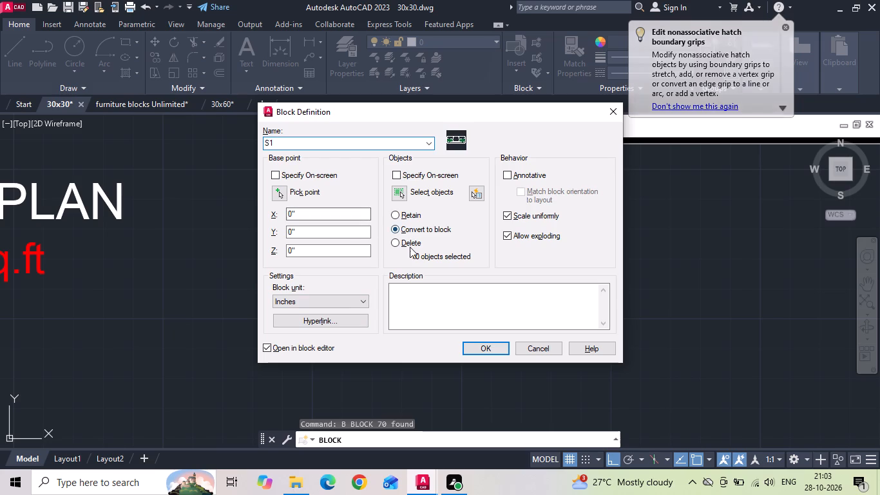
left_click(395, 193)
scroll(400, 286, "down", 1)
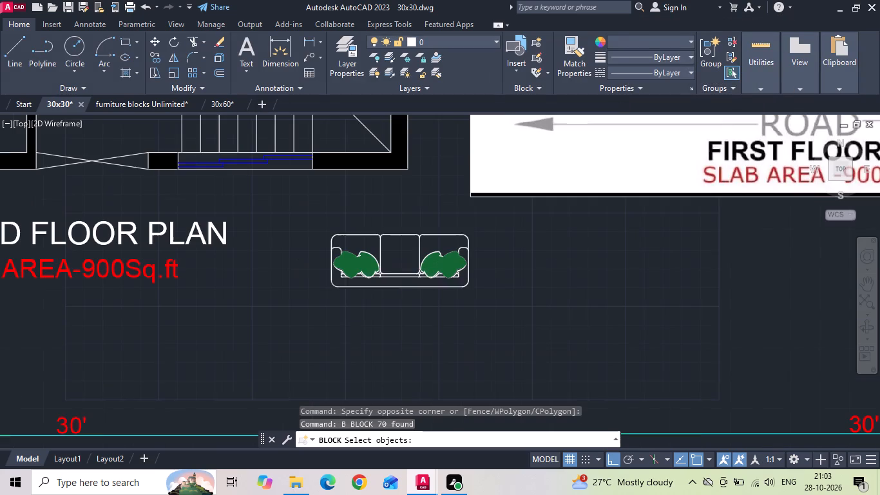
left_click_drag(482, 228, 468, 243)
left_click(269, 336)
key("space")
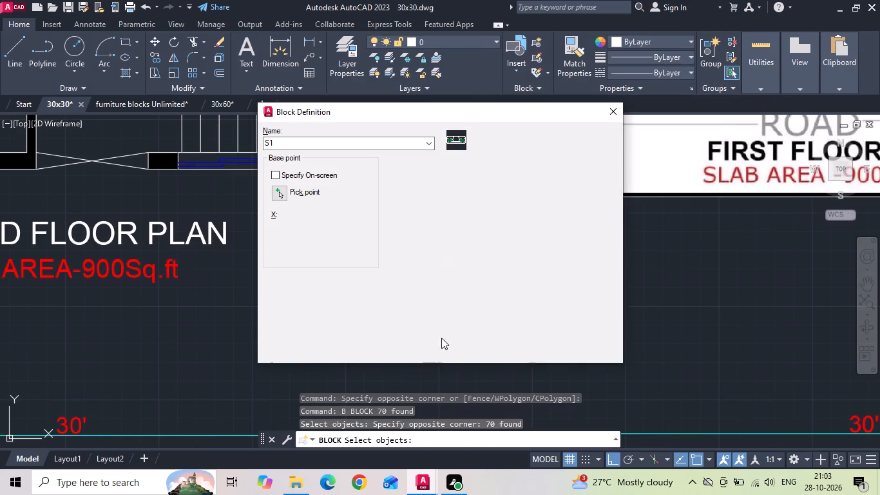
left_click(477, 346)
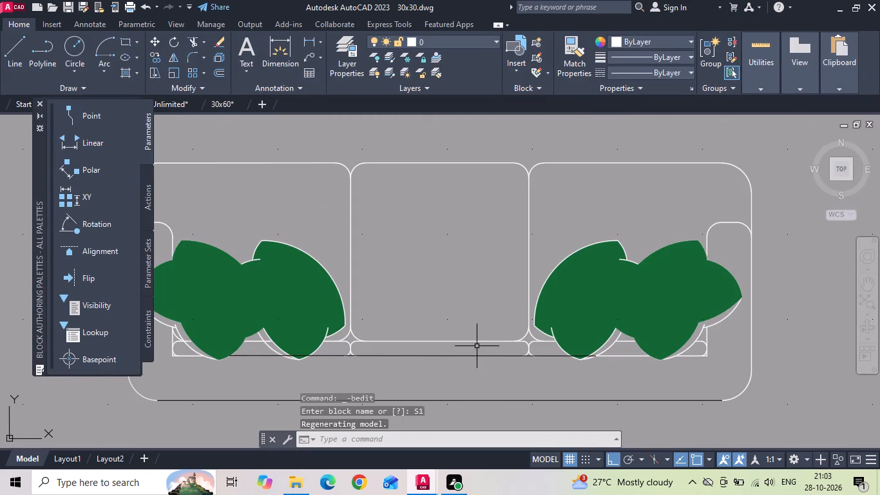
key("ctrl+z")
Move the three-seat sofa block into the ground floor living area, against the lower wall beside the corner sofa.
left_click(425, 255)
right_click(424, 255)
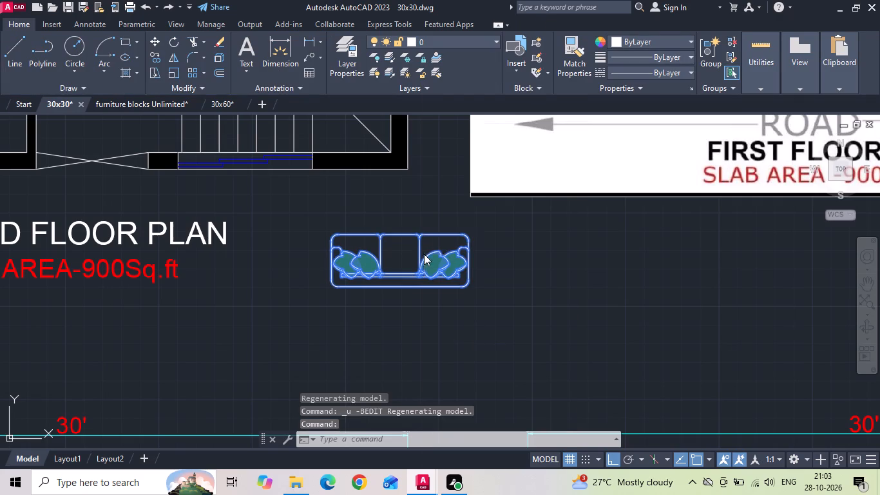
left_click(463, 236)
scroll(463, 269, "up", 2)
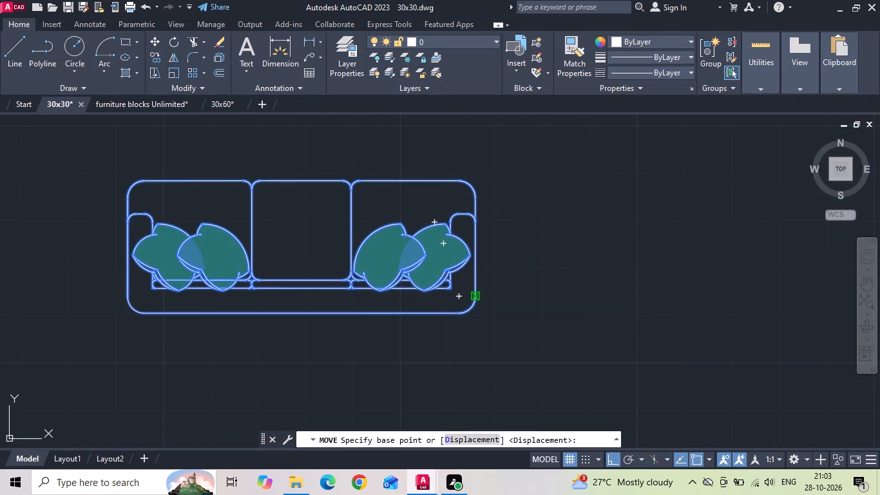
left_click(475, 298)
scroll(469, 335, "down", 3)
scroll(332, 119, "up", 3)
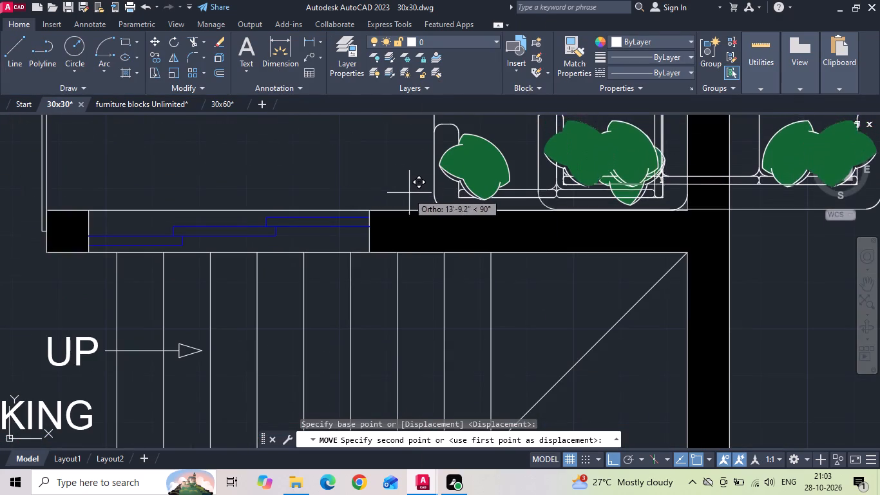
left_click(432, 197)
Save the drawing.
scroll(426, 235, "down", 2)
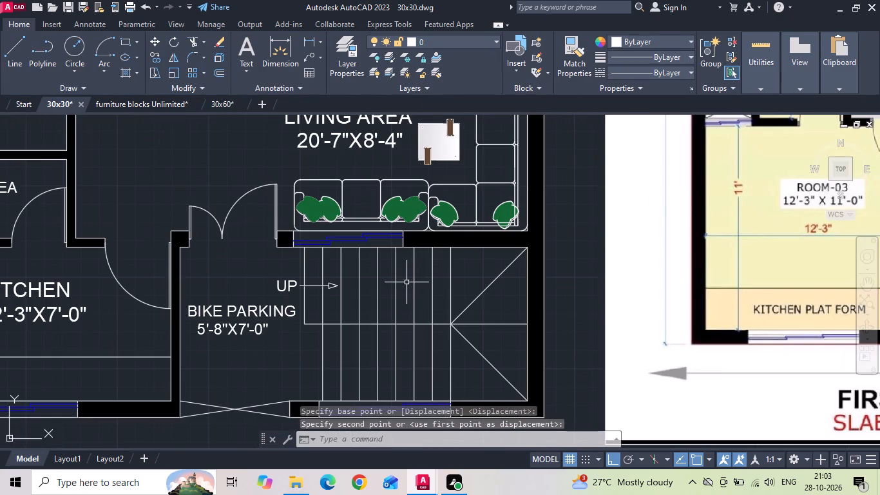
key("ctrl+s")
key("ctrl+s")
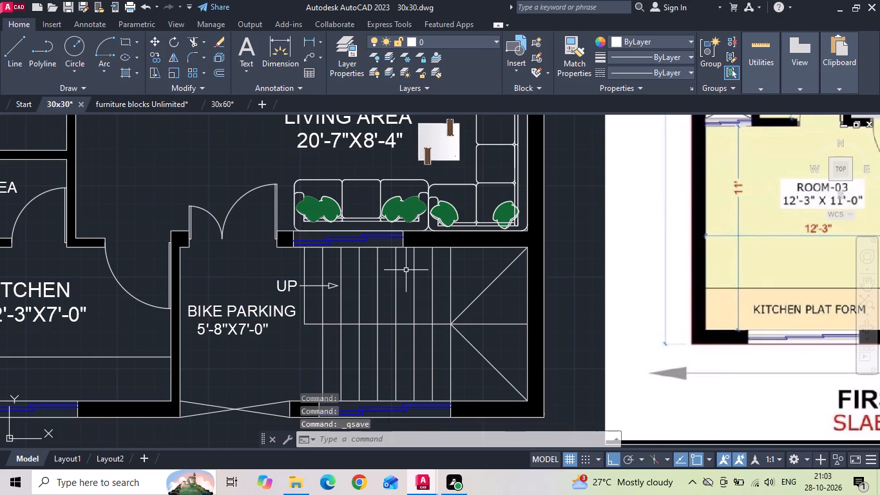
Move the ground floor LIVING AREA label slightly to the left, away from the centre table.
scroll(406, 270, "down", 2, "ctrl")
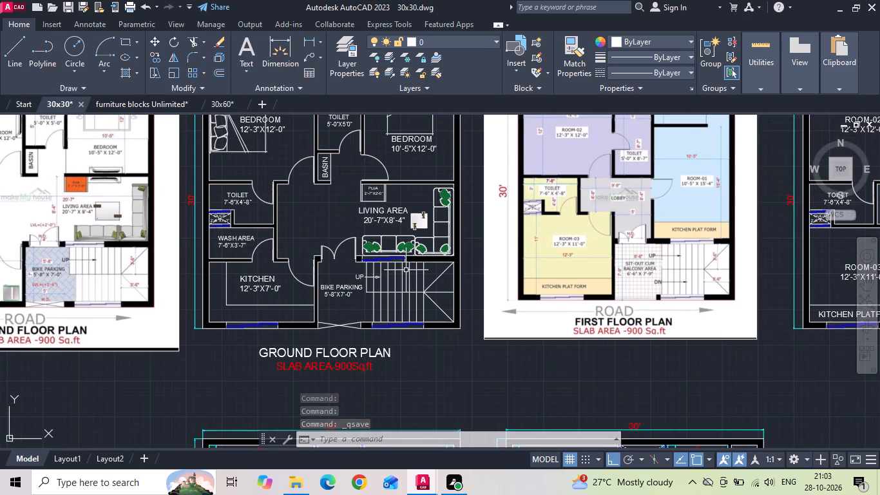
left_click(396, 223)
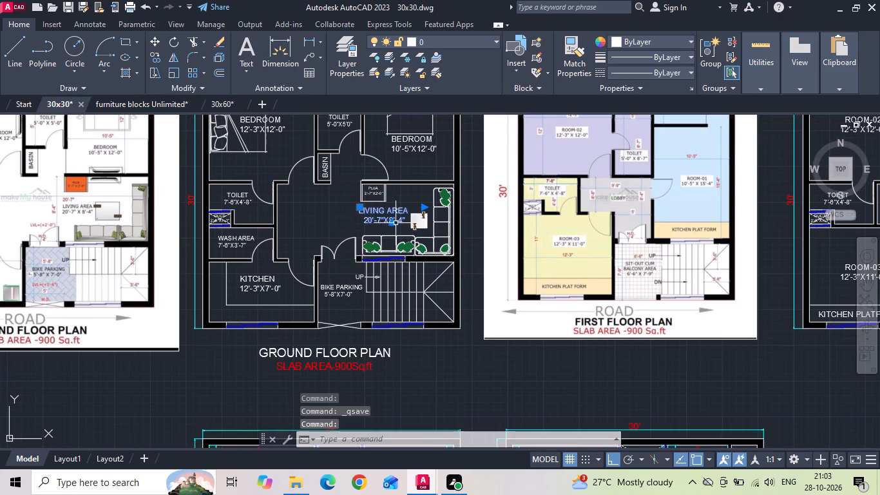
right_click(396, 223)
left_click(404, 233)
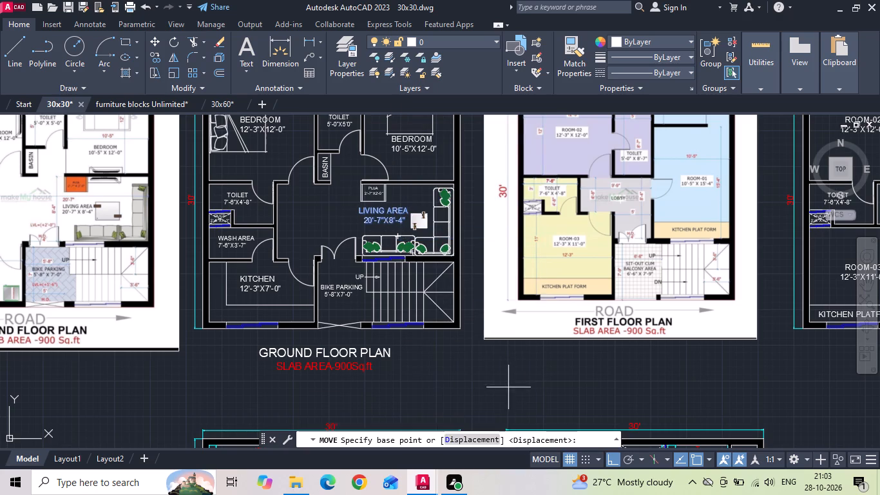
left_click(508, 387)
left_click(483, 391)
Move the gas stove block from above the ground floor plan into the kitchen, across the platform's inner edge line.
scroll(481, 344, "down", 1)
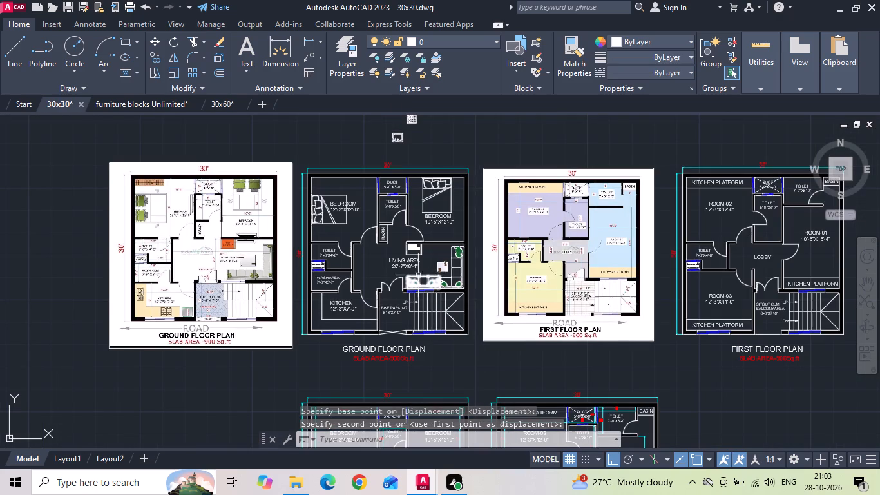
left_click(410, 121)
right_click(410, 120)
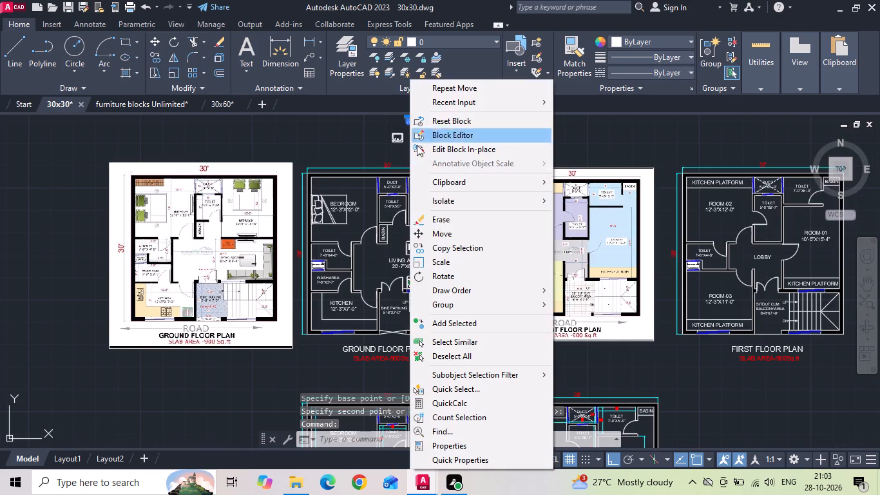
left_click(437, 237)
left_click_drag(415, 122, 410, 140)
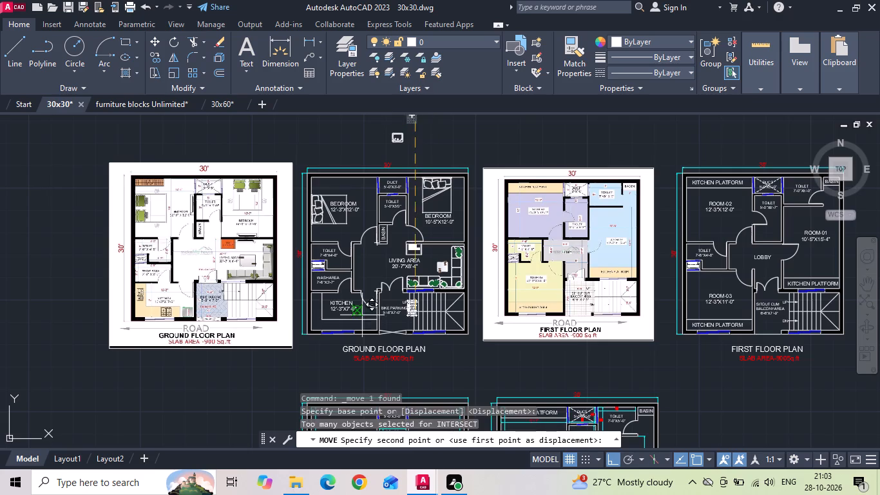
scroll(361, 316, "up", 2)
left_click(341, 337)
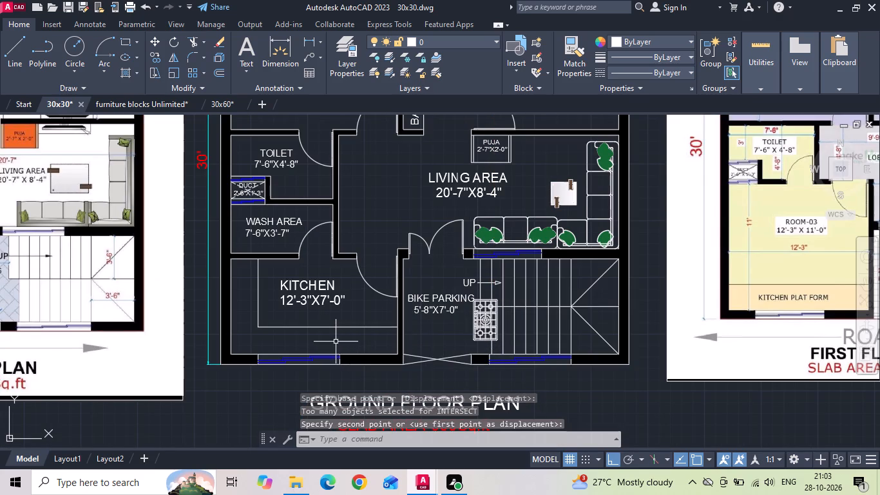
middle_click_drag(360, 344, 388, 318)
left_click(517, 307)
right_click(517, 307)
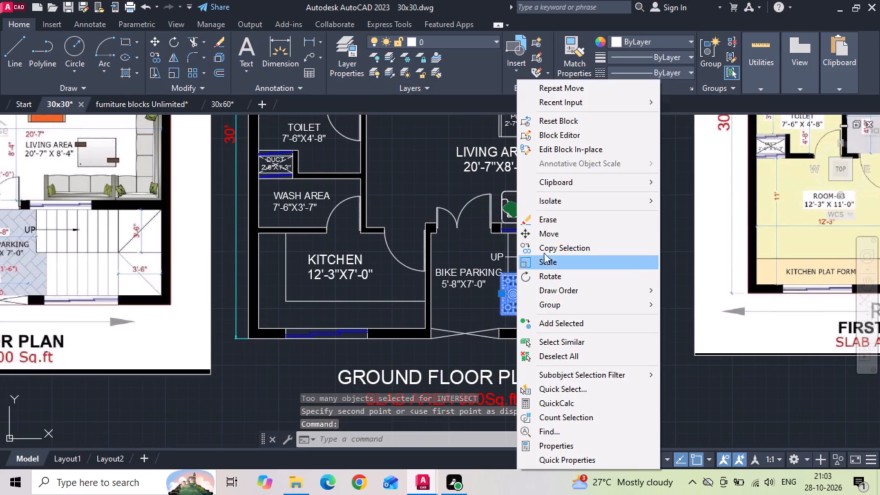
left_click(551, 232)
scroll(490, 280, "up", 1)
left_click_drag(531, 322, 513, 325)
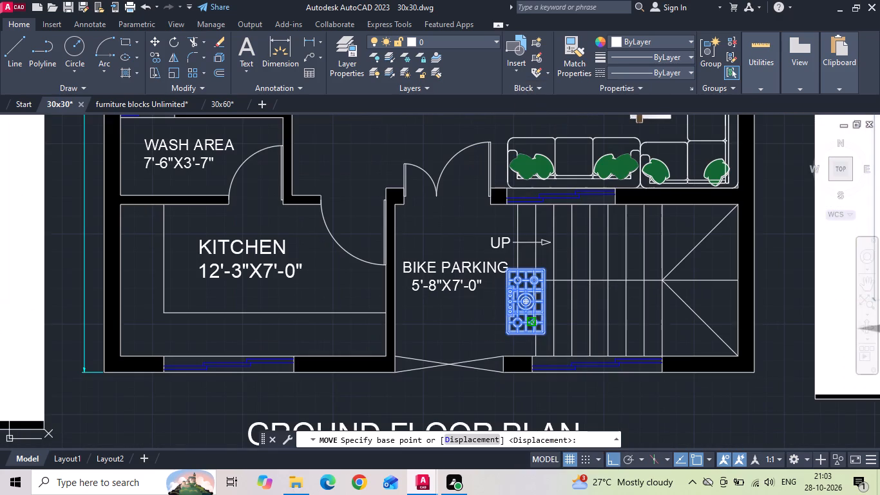
left_click(264, 319)
Rotate the gas stove block a quarter turn so its long side runs parallel to the lower kitchen platform.
left_click(275, 304)
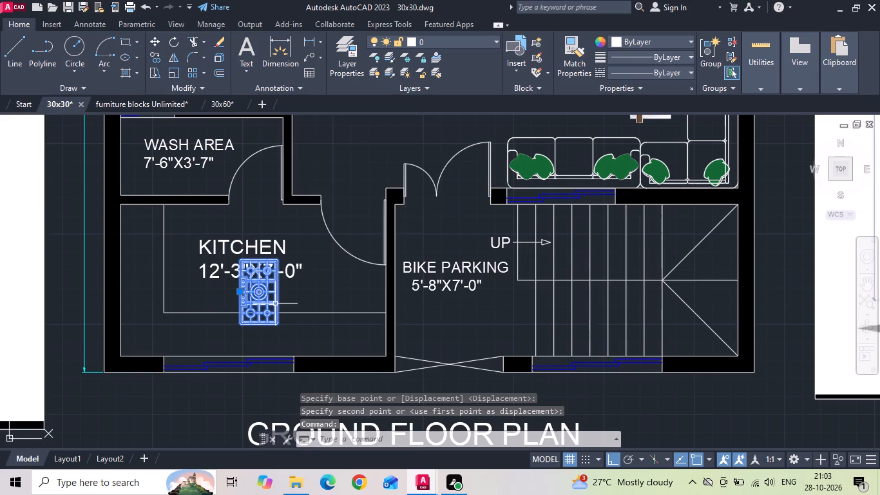
right_click(275, 304)
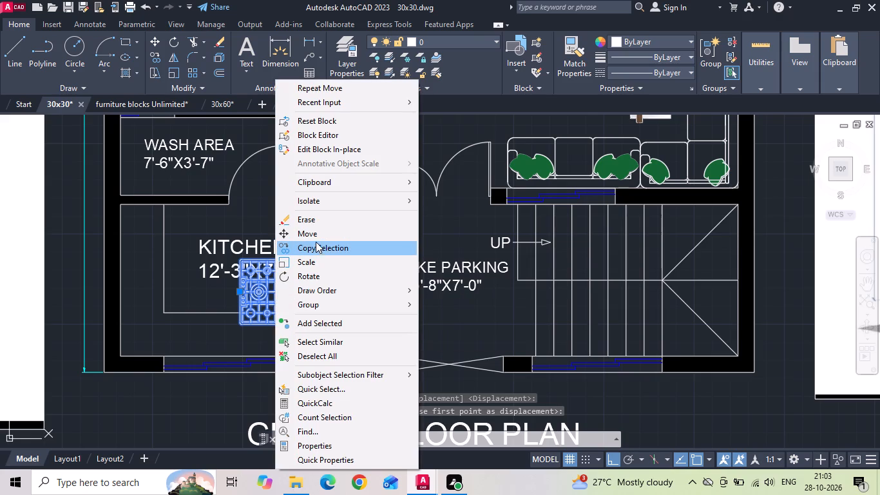
left_click(303, 278)
scroll(271, 306, "up", 1)
left_click(276, 296)
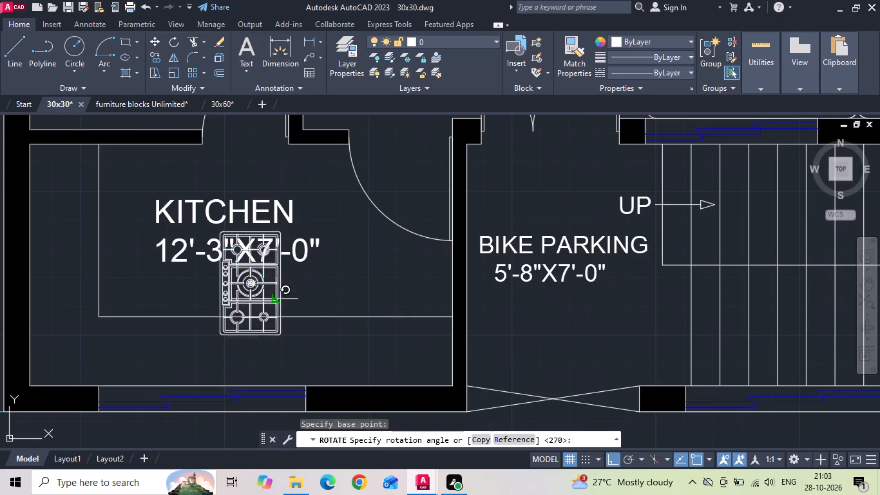
scroll(260, 347, "up", 3)
left_click(260, 347)
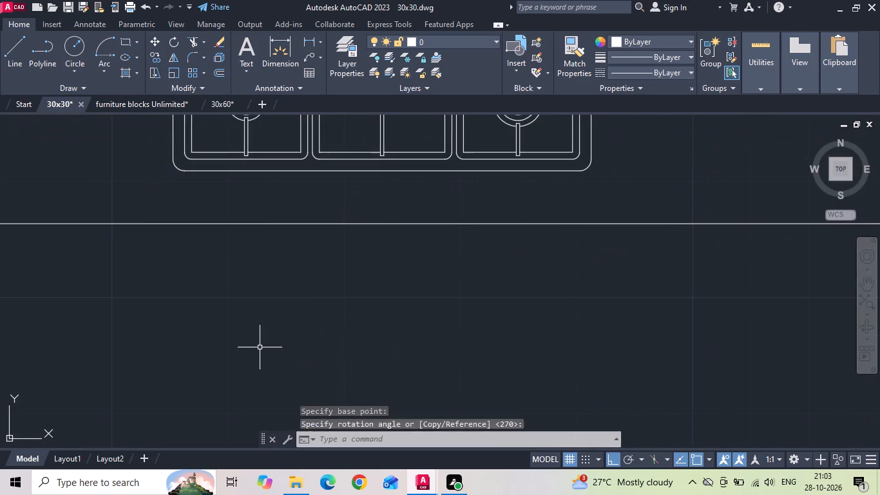
Move the gas stove block down off the inner edge line so it sits fully on the lower kitchen platform.
left_click(397, 183)
left_click(386, 166)
right_click(385, 165)
left_click(397, 228)
scroll(397, 228, "down", 2)
left_click_drag(401, 199, 396, 228)
left_click(376, 324)
scroll(474, 289, "down", 2)
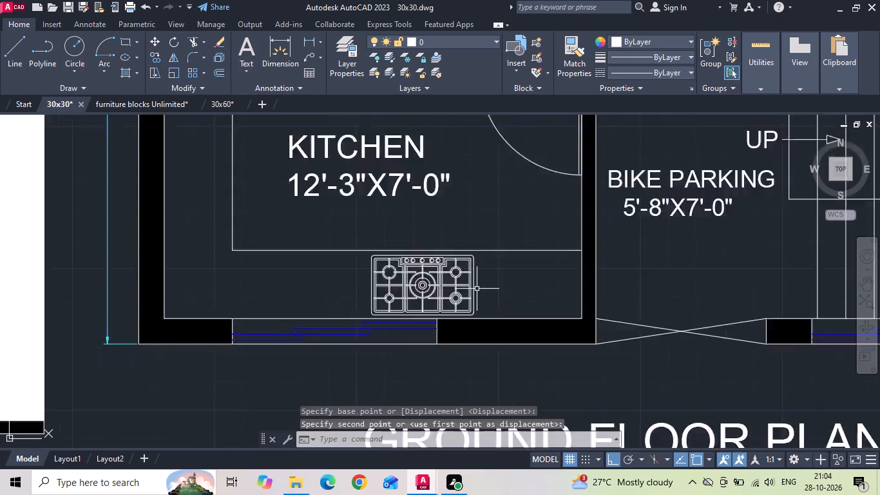
Move the gas stove block straight left along the lower kitchen platform so it sits in front of the window.
scroll(480, 289, "down", 2)
scroll(480, 289, "up", 2)
left_click(480, 289)
left_click(443, 287)
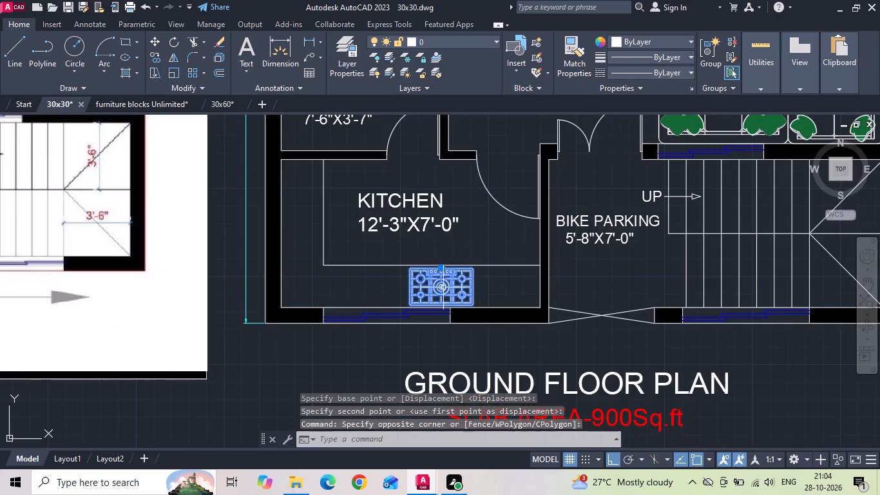
right_click(443, 287)
left_click(463, 238)
left_click_drag(370, 358, 334, 359)
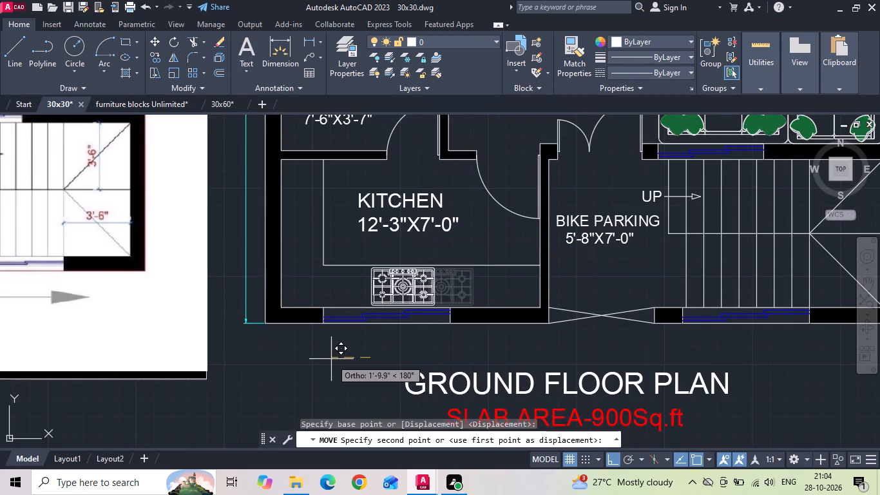
left_click(323, 359)
scroll(423, 335, "down", 2)
scroll(475, 308, "up", 2)
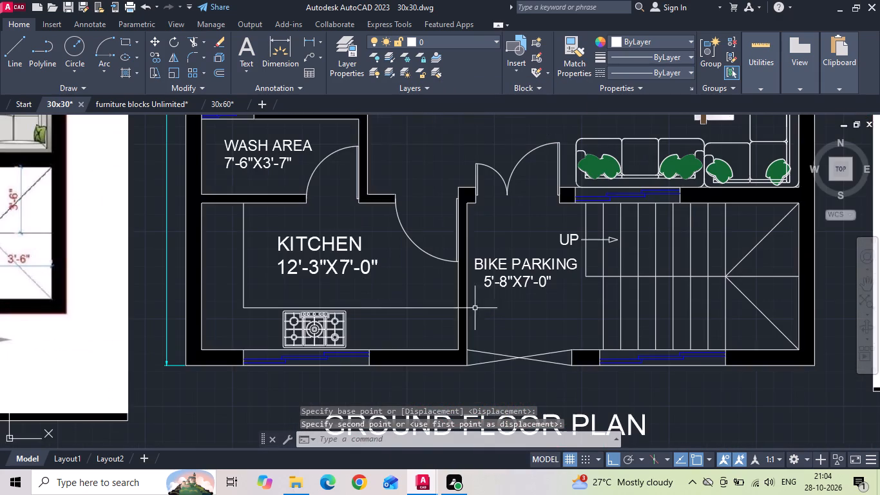
Insert the two-door 36 in top-view refrigerator block from the DesignCenter Kitchens.dwg blocks just below the ground floor plan.
type("DC")
key("space")
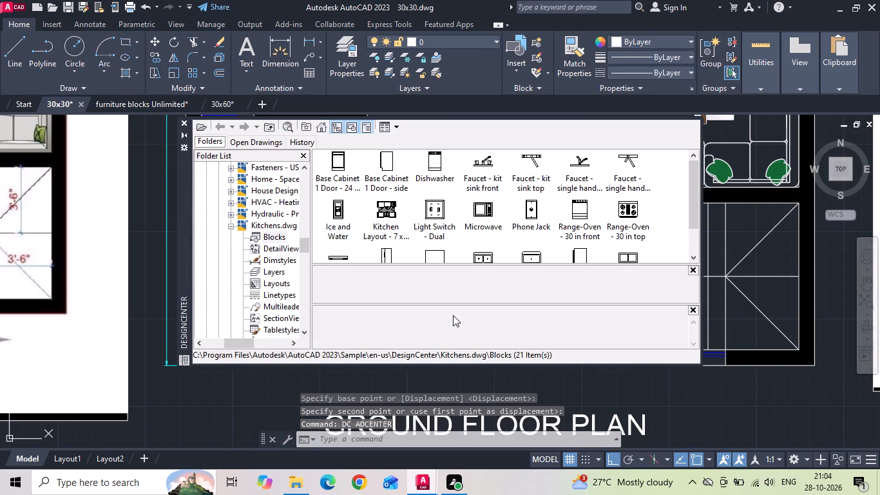
scroll(445, 252, "down", 2)
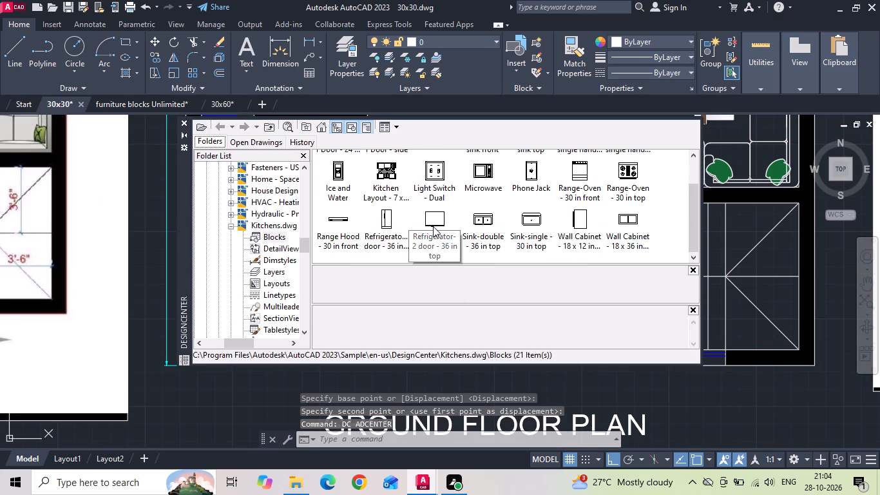
left_click_drag(433, 226, 274, 378)
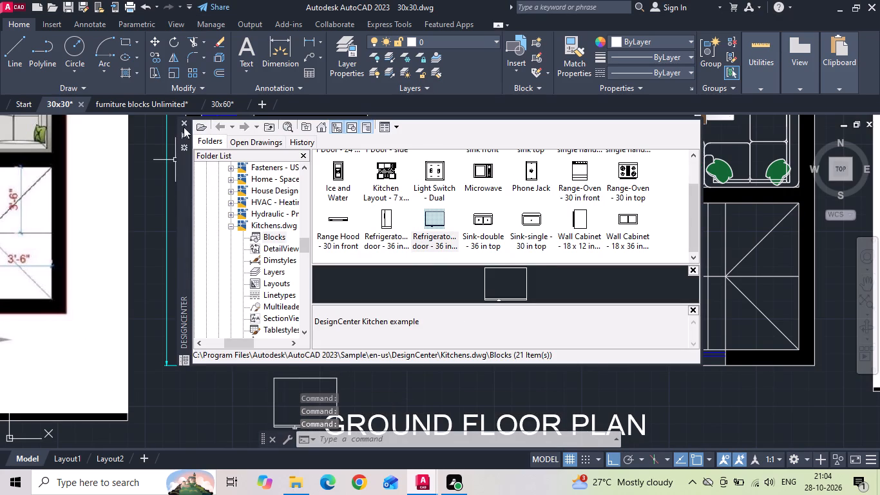
left_click(184, 122)
Move the refrigerator block into the kitchen's lower right corner, against the bike parking wall and aligned with the platform's inner edge.
scroll(368, 242, "down", 2)
left_click(370, 306)
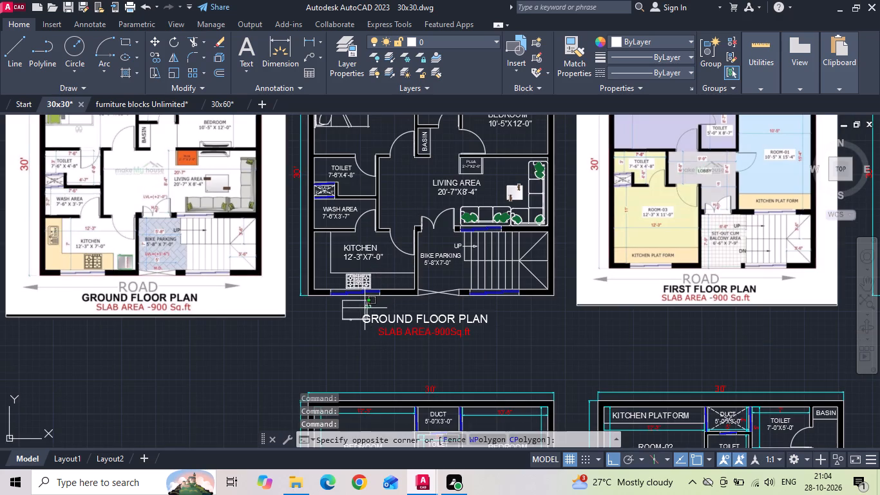
left_click(358, 308)
right_click(358, 308)
left_click(408, 238)
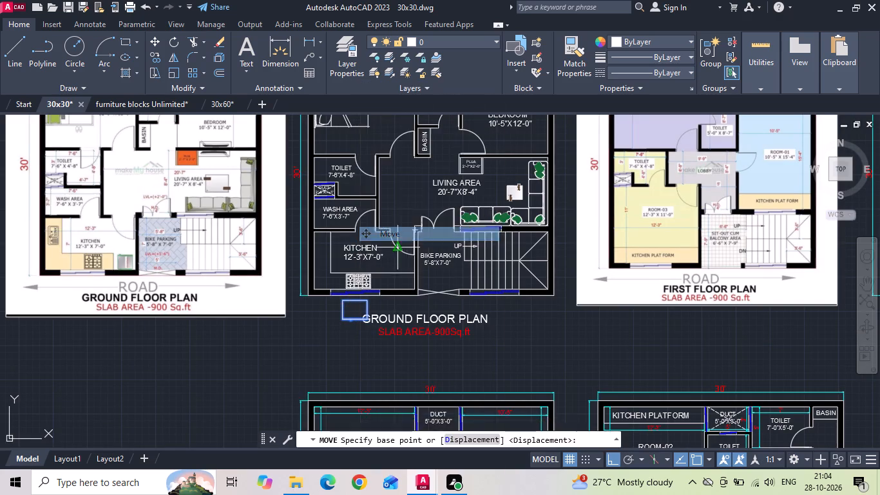
scroll(370, 287, "up", 2)
left_click_drag(354, 322, 359, 320)
left_click(475, 253)
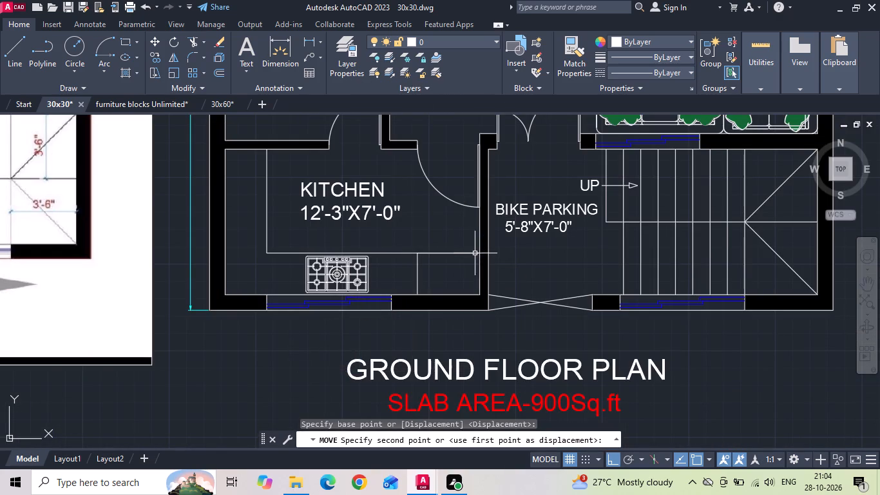
Mirror the refrigerator block about a horizontal line so its front faces into the kitchen, erasing the source object.
left_click_drag(444, 268, 397, 280)
left_click(383, 280)
type("MI")
key("space")
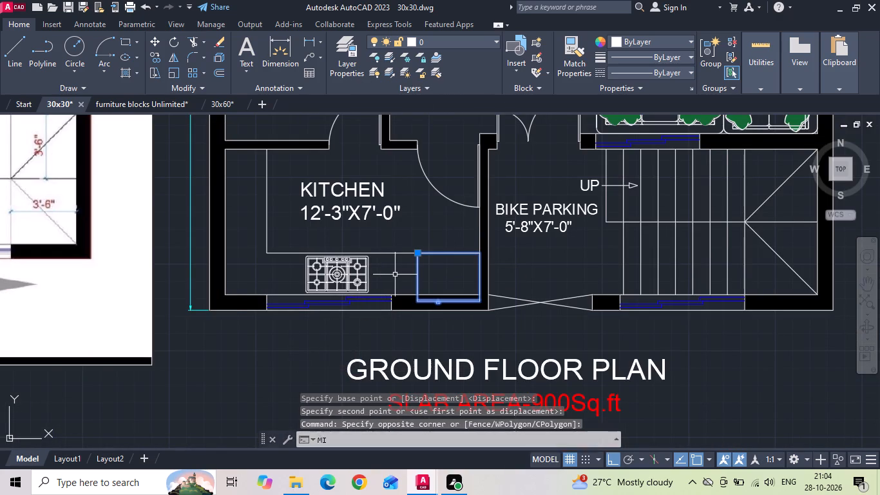
scroll(428, 235, "up", 1)
left_click_drag(457, 241, 455, 264)
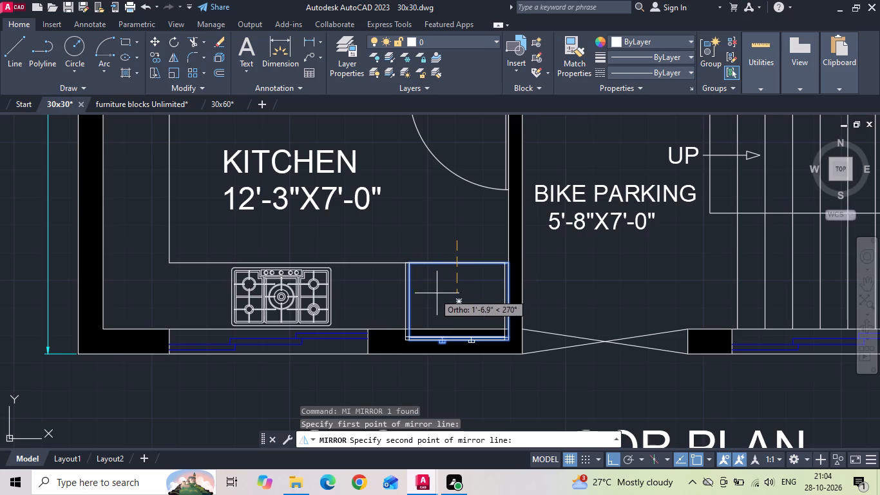
left_click(480, 246)
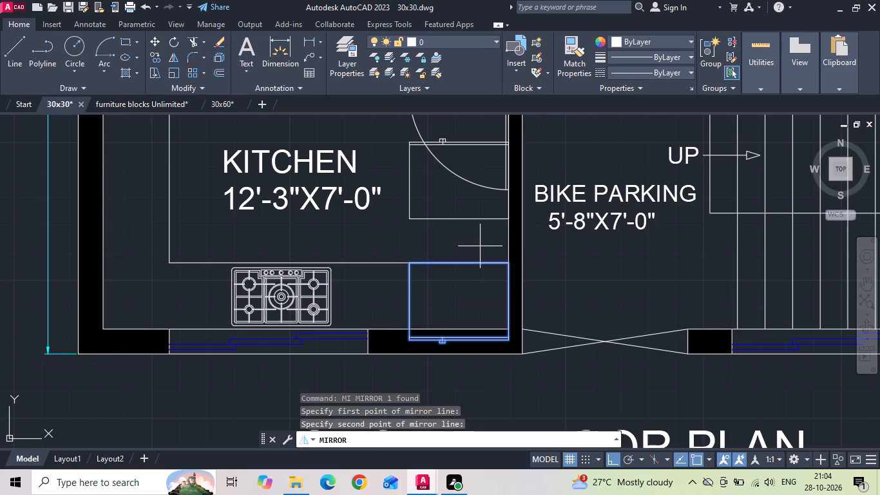
type("Y")
key("space")
Move the mirrored refrigerator down so its back corner meets the kitchen's lower right inner wall corner.
left_click(443, 238)
left_click(419, 214)
right_click(419, 215)
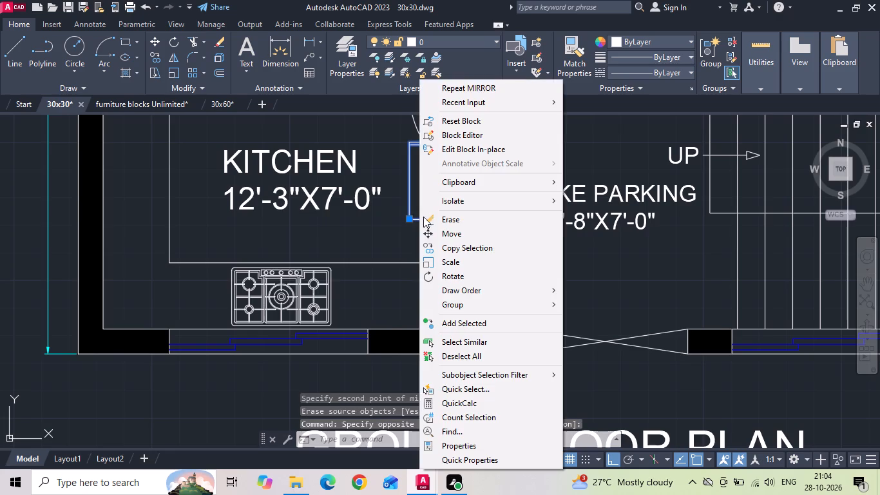
left_click(434, 237)
left_click(508, 218)
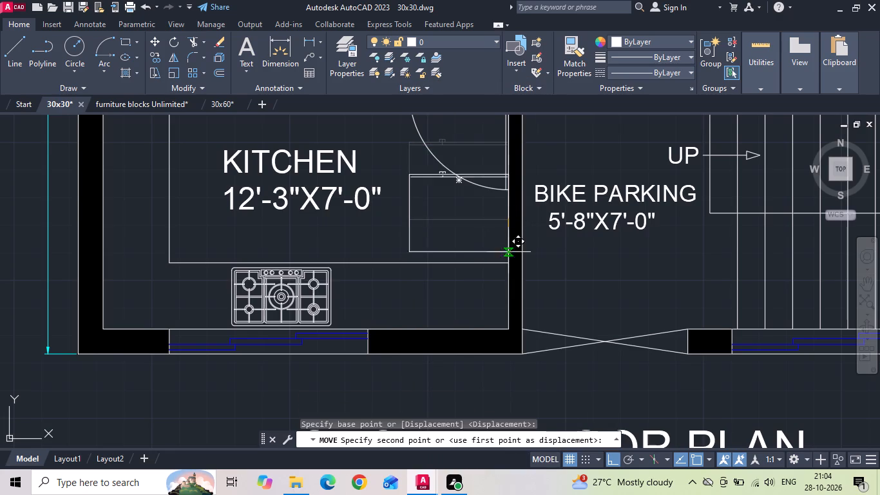
left_click(508, 329)
Trim the kitchen platform edge line where it crosses the refrigerator.
key("t")
key("r")
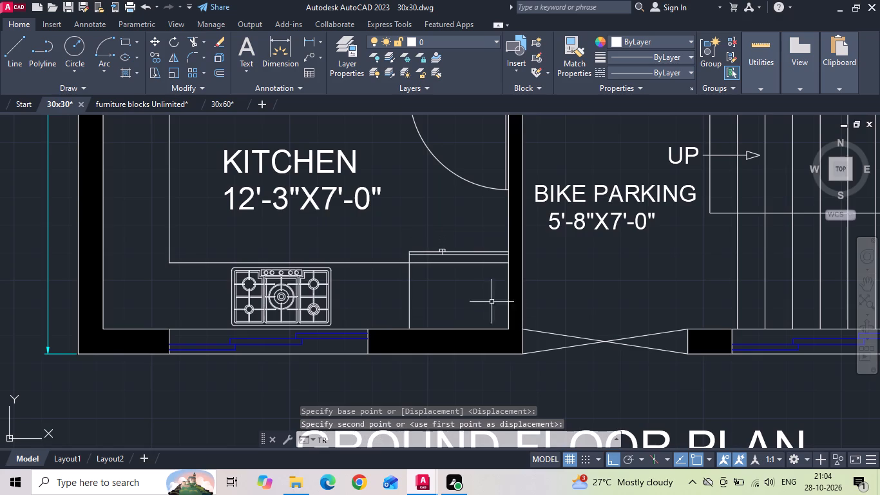
key("space")
key("space")
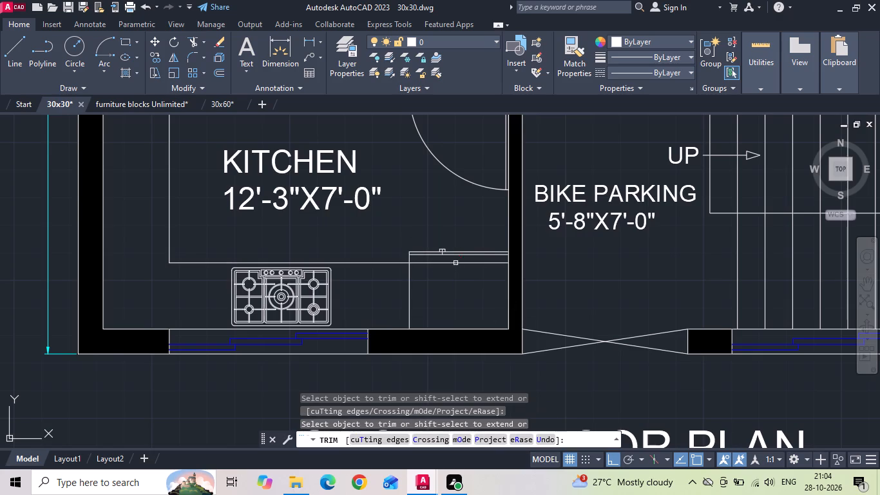
left_click(455, 262)
scroll(450, 273, "down", 3)
key("Escape")
Move the sink block from above the ground floor plan to the kitchen's left platform, with Ortho off.
scroll(431, 250, "down", 2)
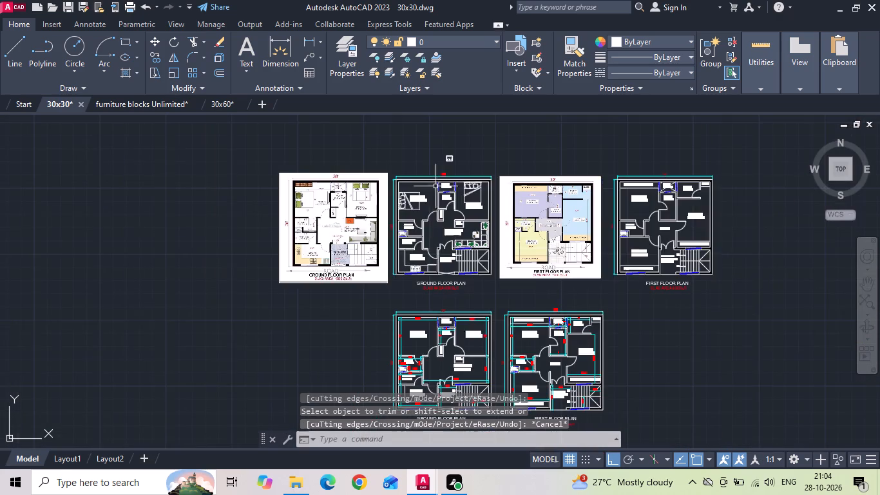
scroll(439, 171, "up", 2)
left_click_drag(488, 127, 480, 142)
left_click(431, 167)
right_click(431, 167)
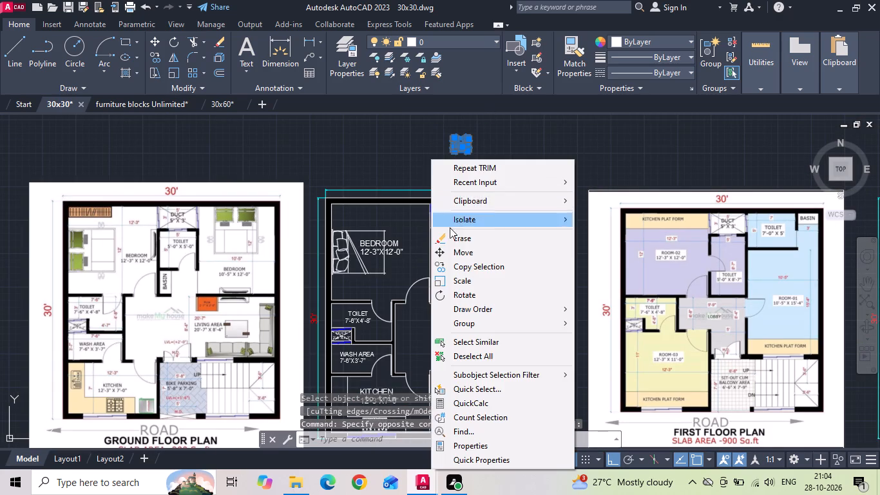
left_click(452, 246)
left_click(464, 166)
middle_click_drag(470, 340, 471, 254)
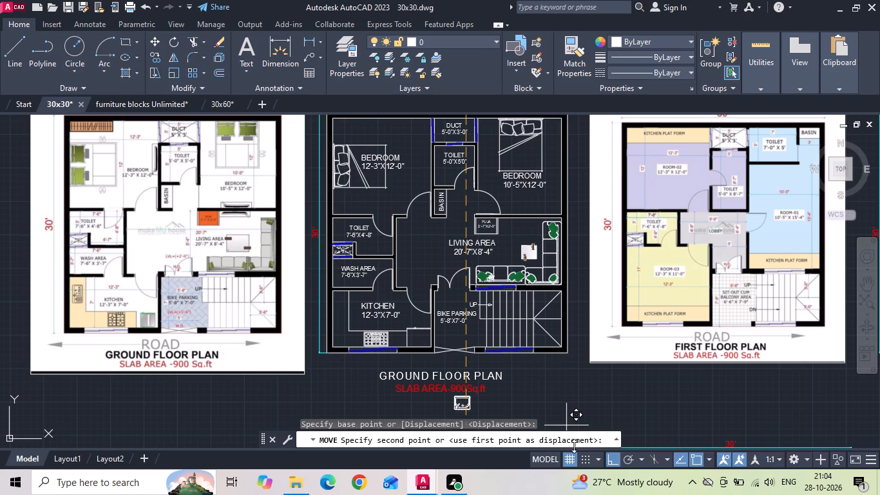
left_click(610, 458)
scroll(322, 336, "up", 3)
scroll(383, 353, "up", 1)
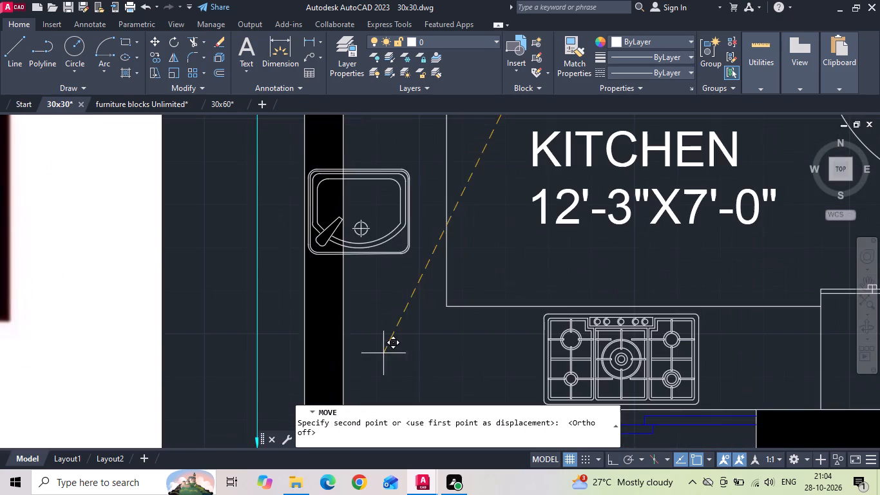
left_click(423, 359)
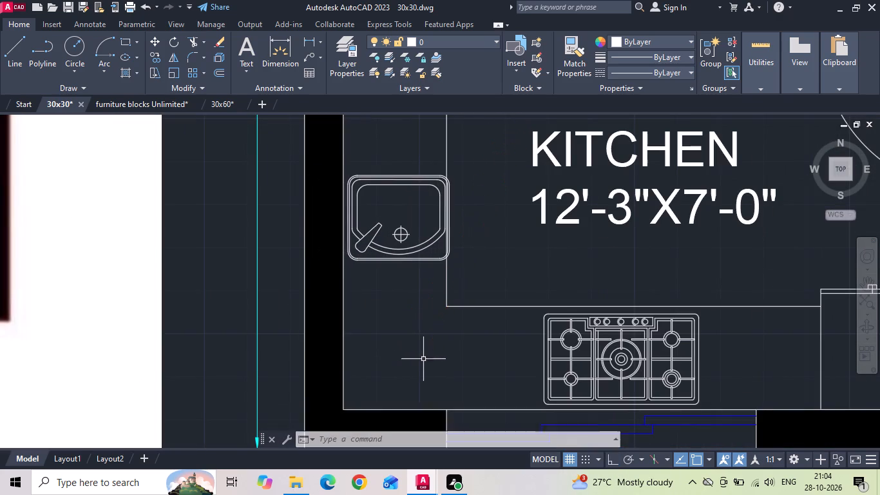
key("Escape")
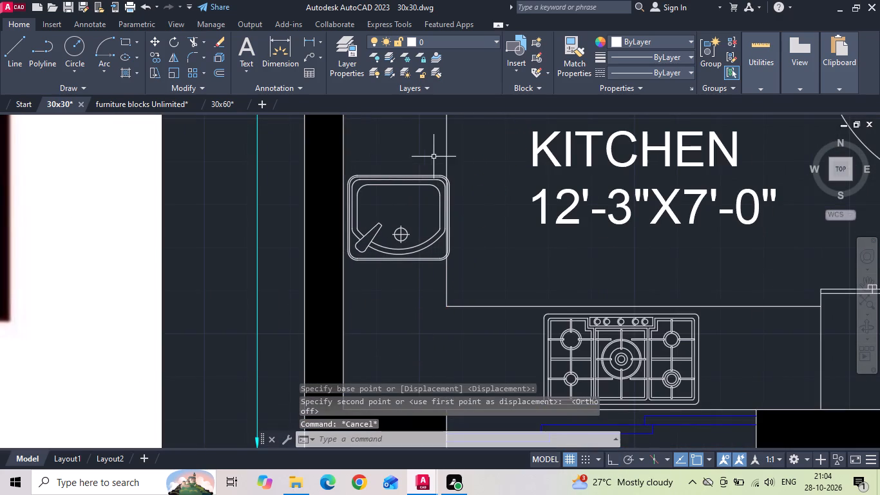
Turn Ortho on and rotate the sink a quarter turn clockwise so its long side runs along the left kitchen wall.
left_click_drag(291, 151, 299, 155)
left_click(488, 273)
right_click(486, 267)
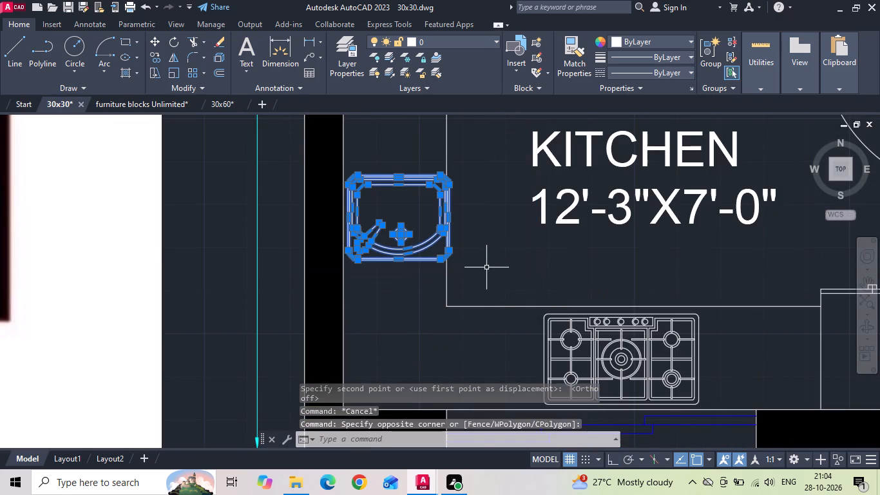
left_click(507, 292)
left_click(499, 224)
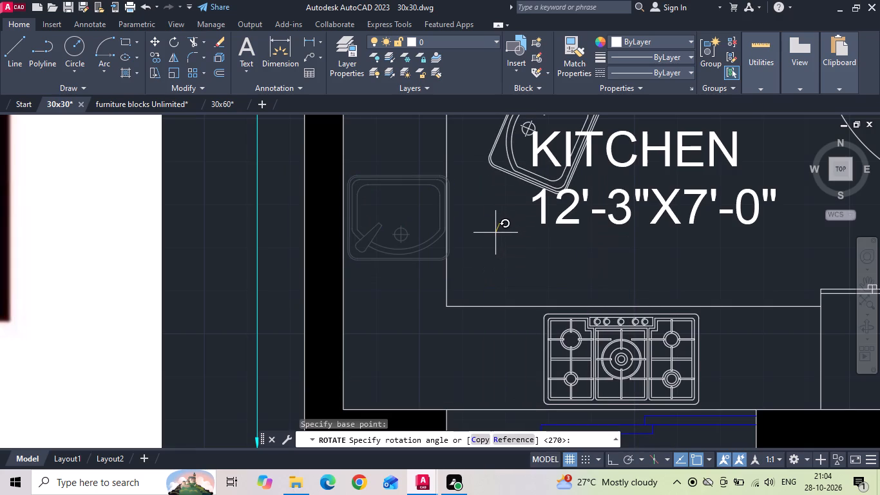
key("F8")
middle_click_drag(494, 236, 484, 342)
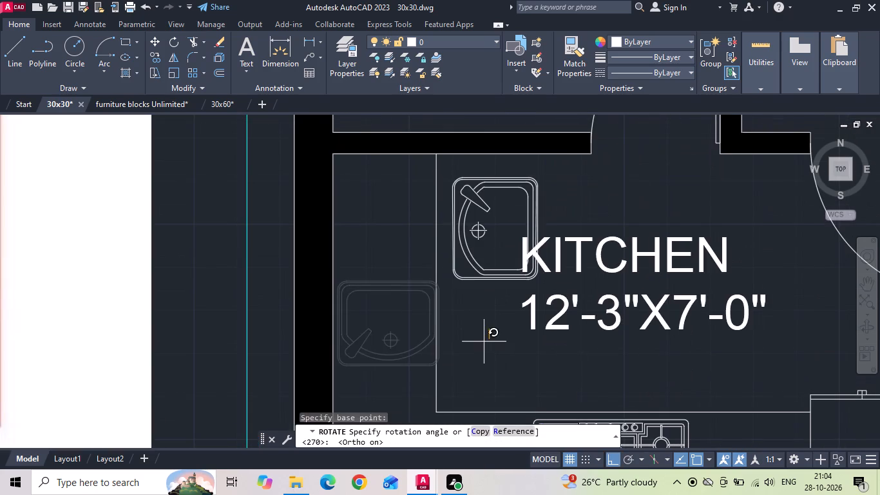
left_click(484, 342)
Move the rotated sink straight left so it sits between the kitchen's left wall and the platform edge line.
left_click_drag(450, 300, 449, 294)
left_click(563, 168)
right_click(563, 168)
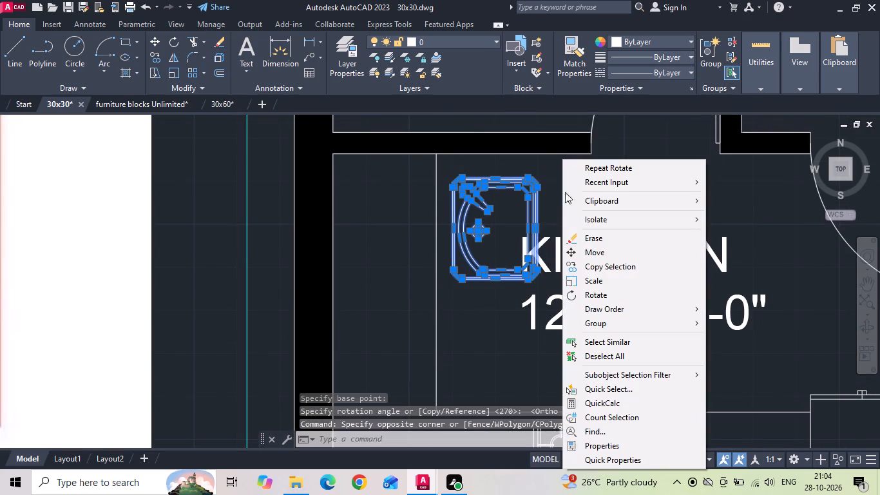
left_click(575, 253)
left_click_drag(628, 197, 606, 203)
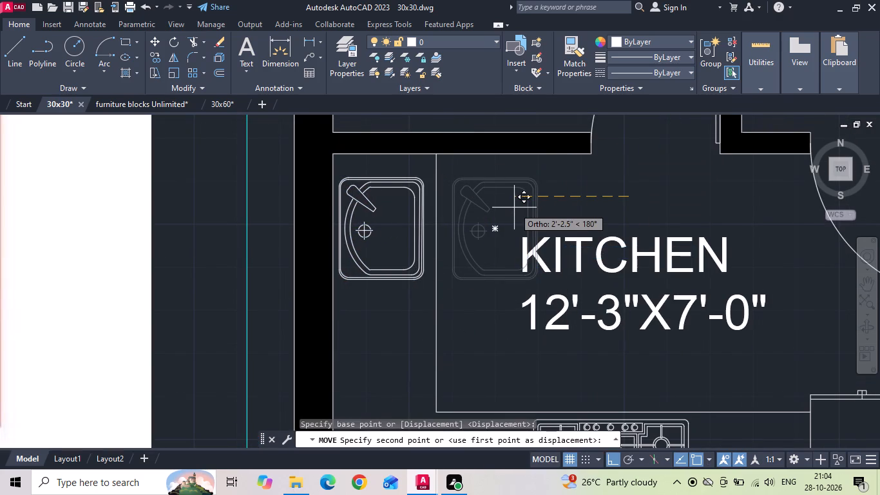
left_click(519, 208)
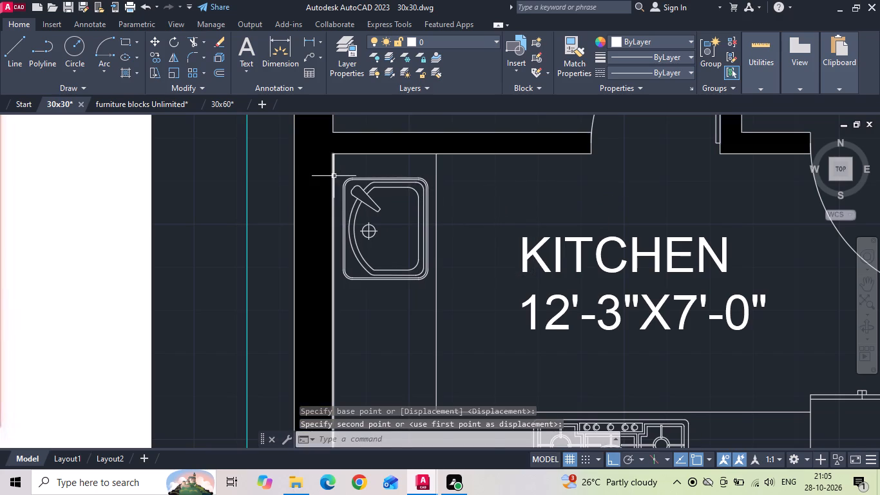
Move the sink straight down along the left kitchen platform, away from the wash area wall.
left_click_drag(336, 170, 350, 204)
left_click(443, 306)
right_click(494, 224)
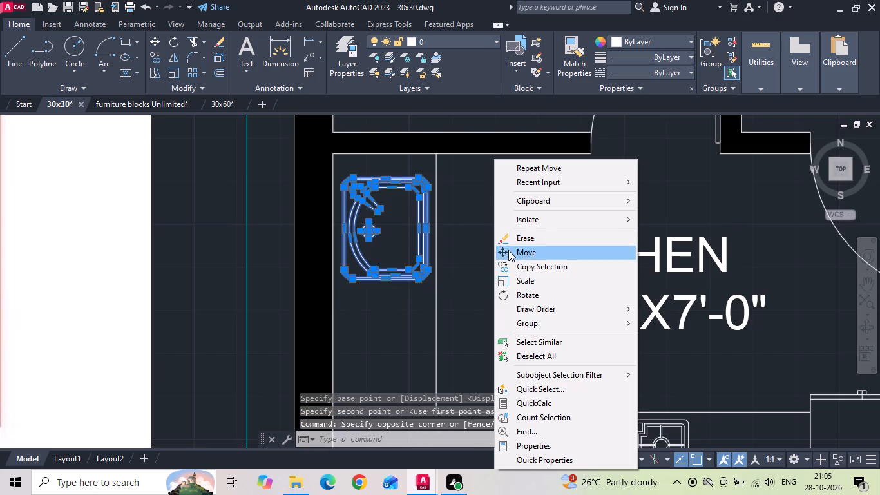
left_click(508, 250)
scroll(495, 226, "down", 1)
left_click(499, 220)
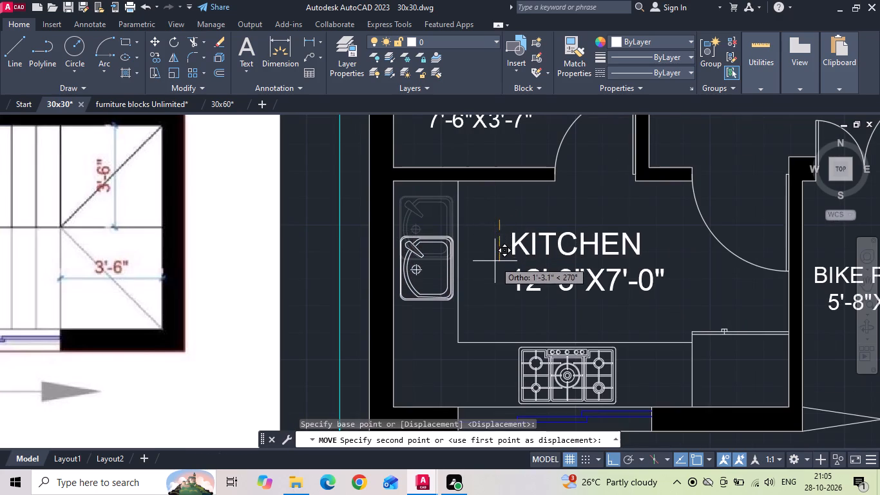
left_click(495, 261)
Save the drawing.
key("ctrl+s")
key("ctrl+s")
key("ctrl+s")
key("ctrl+s")
Fill the puja space in the living area with a solid orange hatch, colour 242,103,34.
scroll(492, 258, "down", 1)
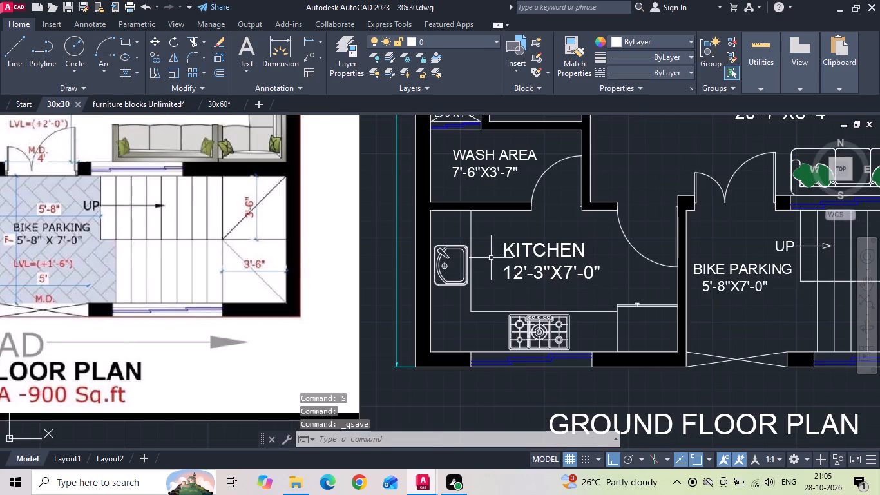
scroll(491, 259, "down", 2)
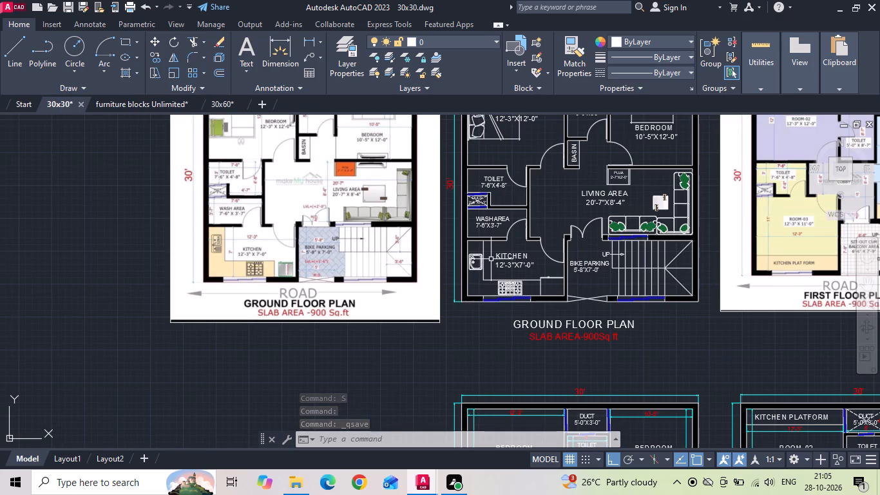
scroll(632, 166, "up", 2)
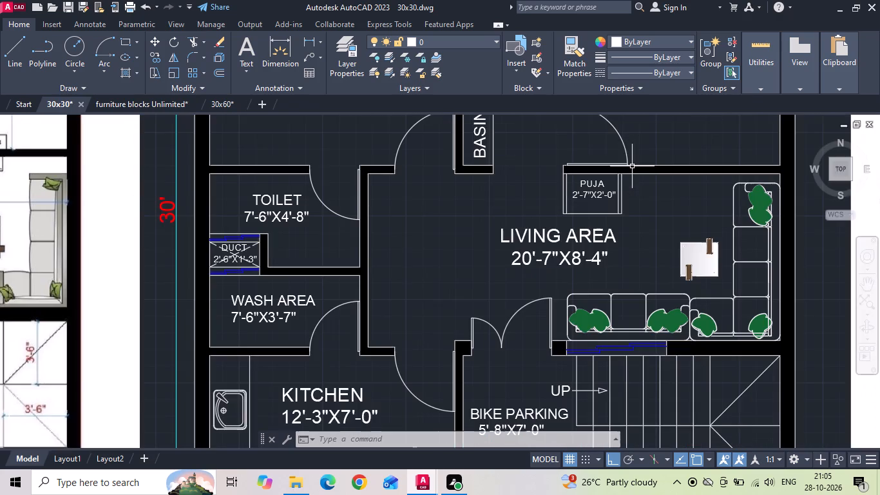
scroll(608, 213, "down", 1)
type("H")
key("space")
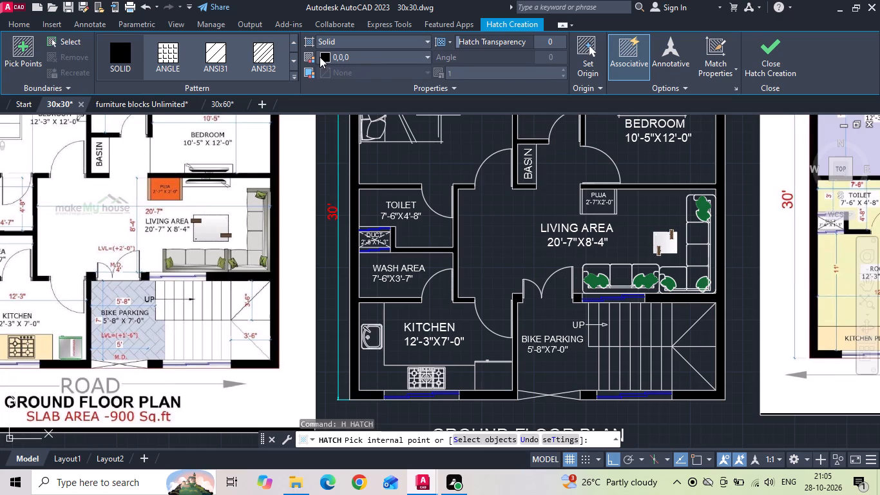
left_click(321, 57)
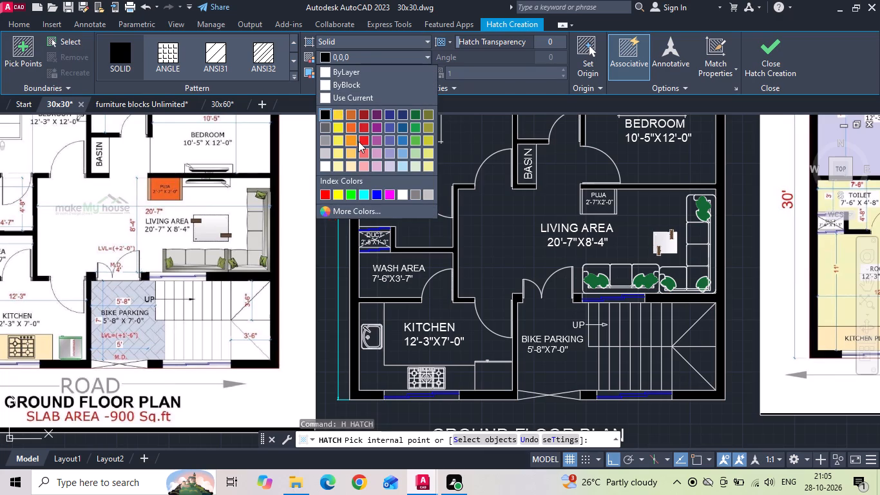
left_click(350, 131)
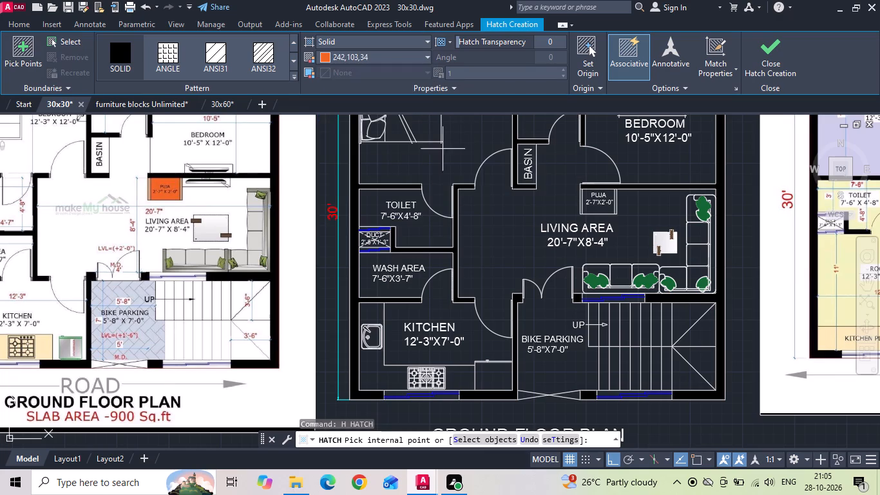
left_click(606, 209)
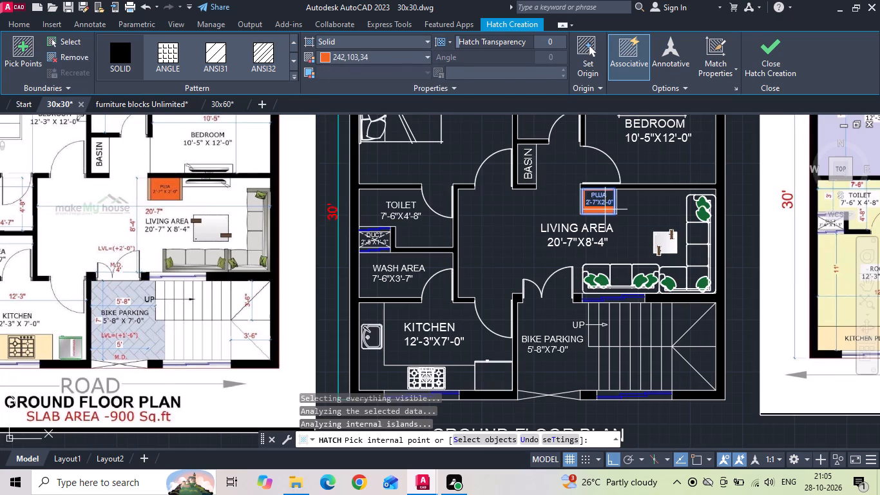
left_click(320, 57)
key("Escape")
key("space")
key("Escape")
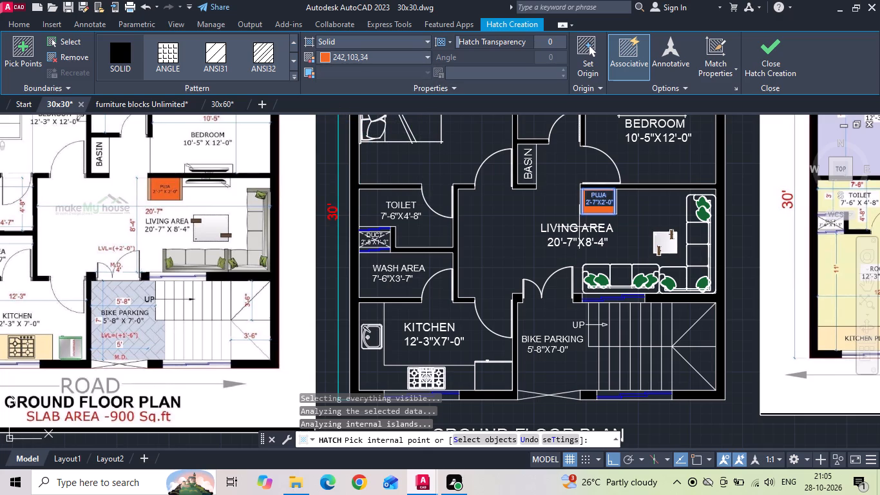
key("Escape")
Fill the two narrow side strips of the puja space with a solid light orange hatch, colour 254,204,102.
type("H")
key("space")
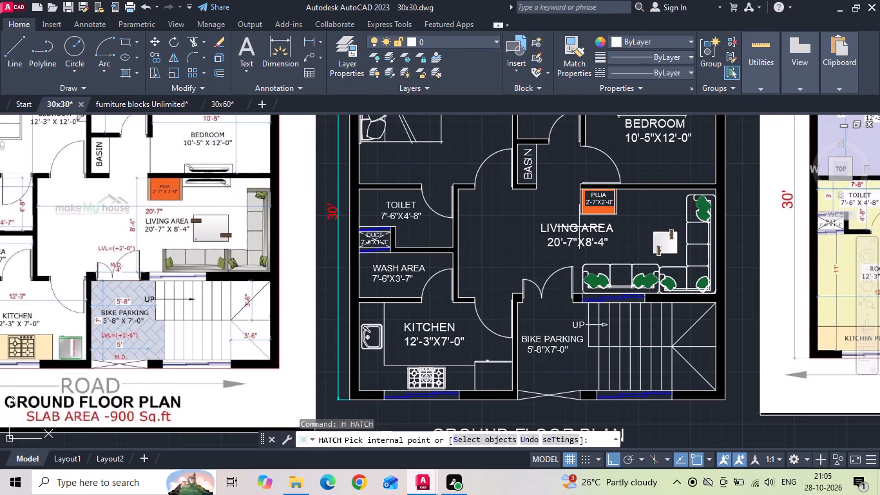
left_click(321, 57)
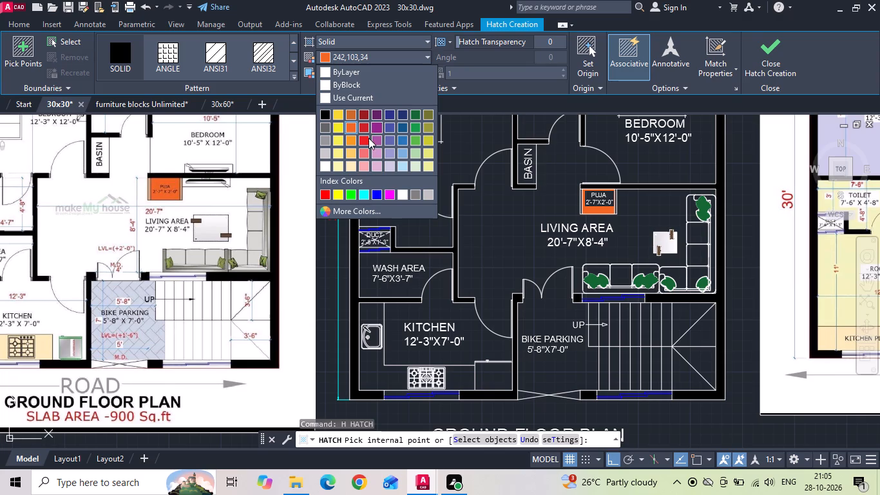
left_click(354, 153)
scroll(679, 212, "up", 2)
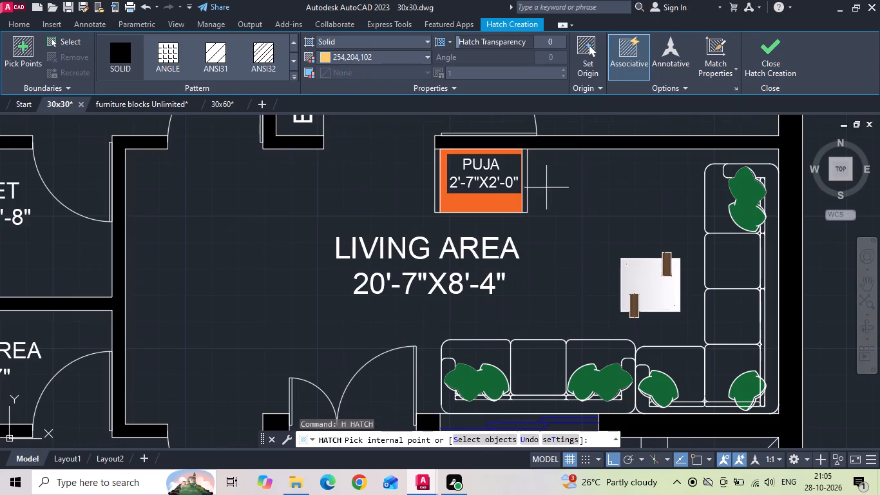
left_click(526, 178)
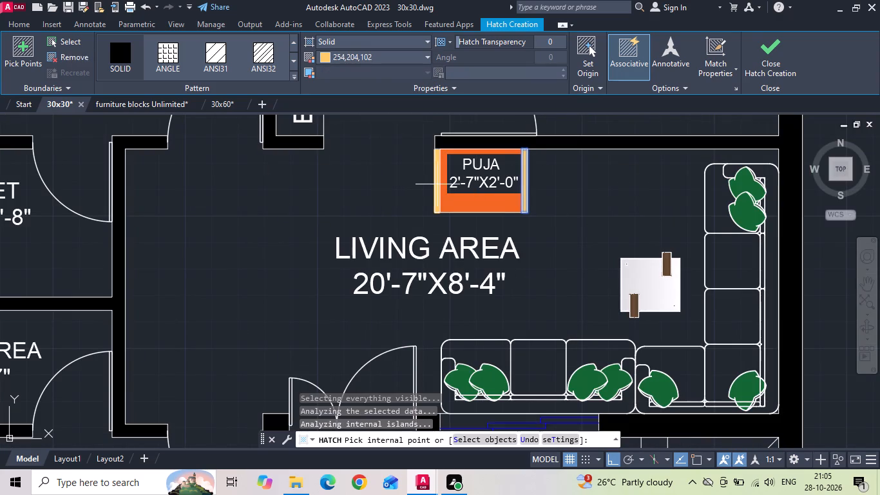
left_click(437, 184)
key("space")
scroll(504, 206, "down", 2)
Save the drawing.
key("ctrl+s")
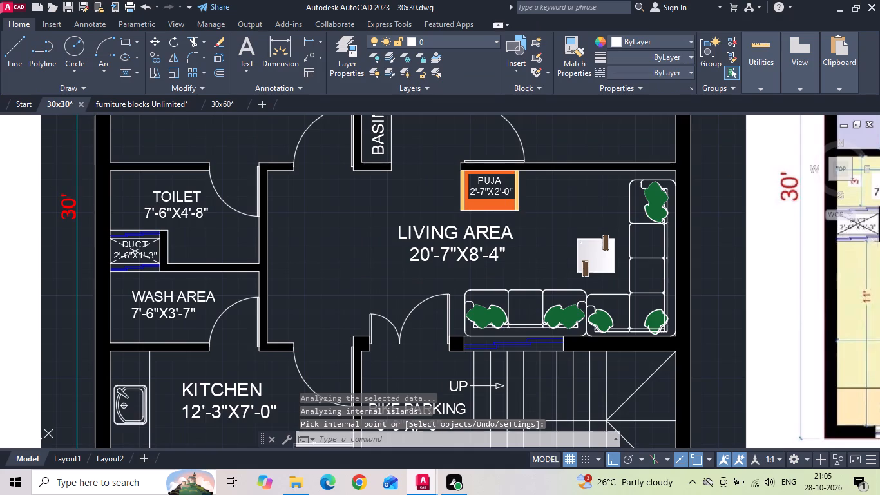
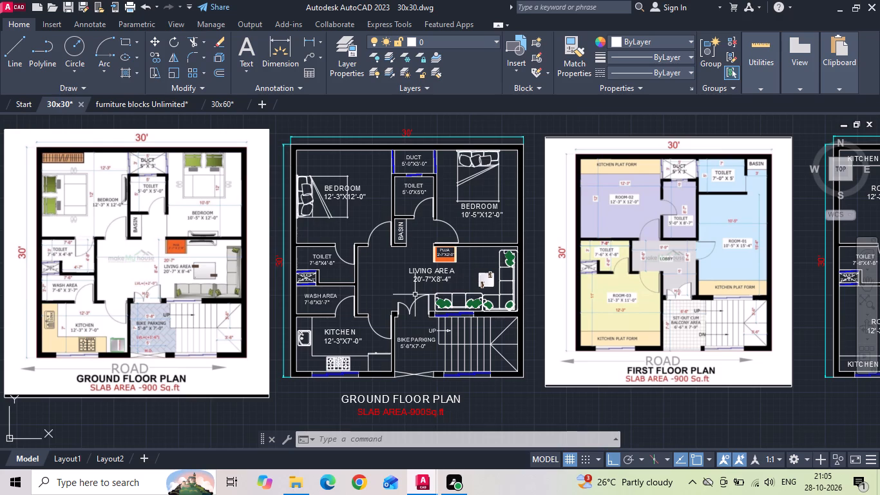
Save the drawing.
key("ctrl+s")
key("ctrl+s")
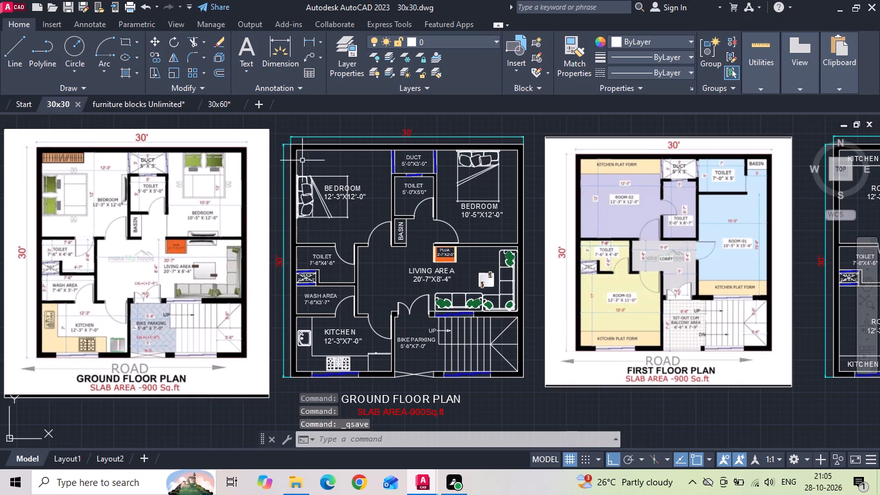
Fill the L-shaped kitchen counter on the ground floor plan with a solid cream hatch, colour 254,234,185.
scroll(376, 194, "down", 1)
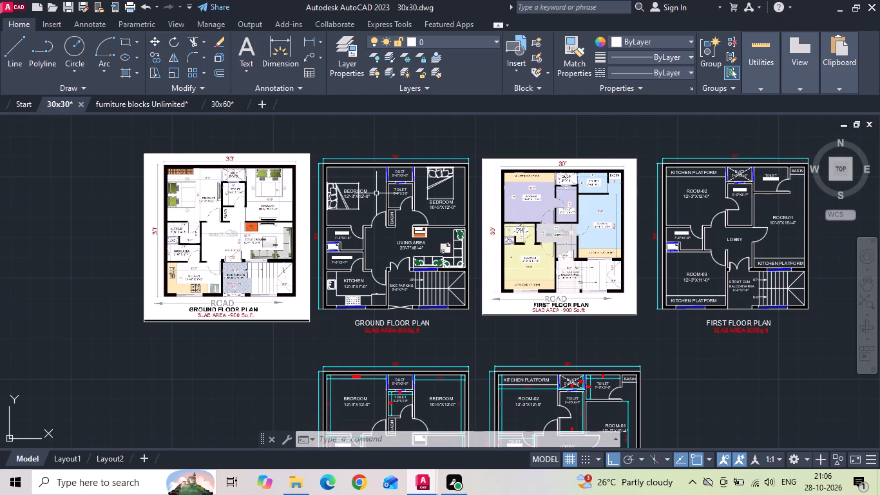
scroll(329, 300, "up", 2)
type("H")
key("space")
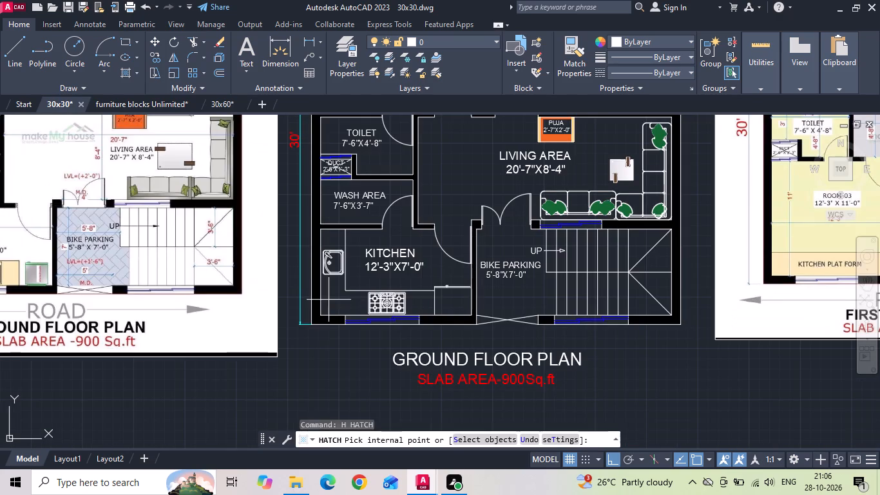
middle_click_drag(329, 298, 386, 298)
left_click(388, 298)
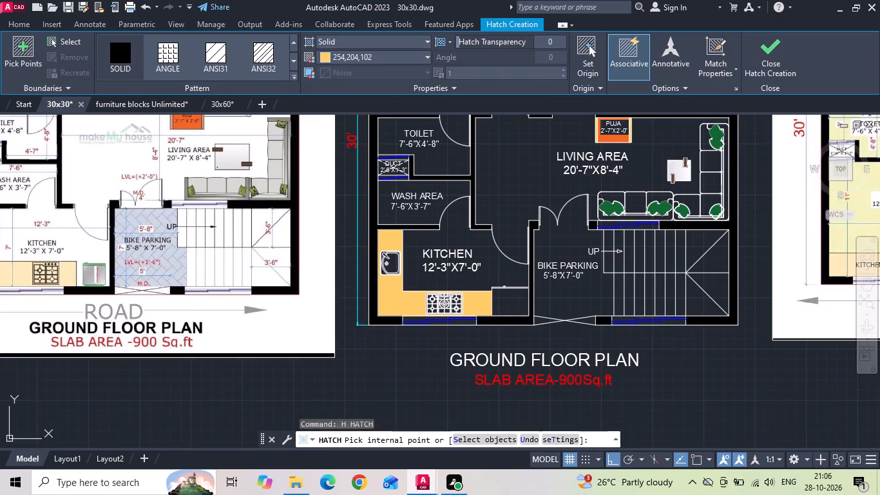
left_click(326, 57)
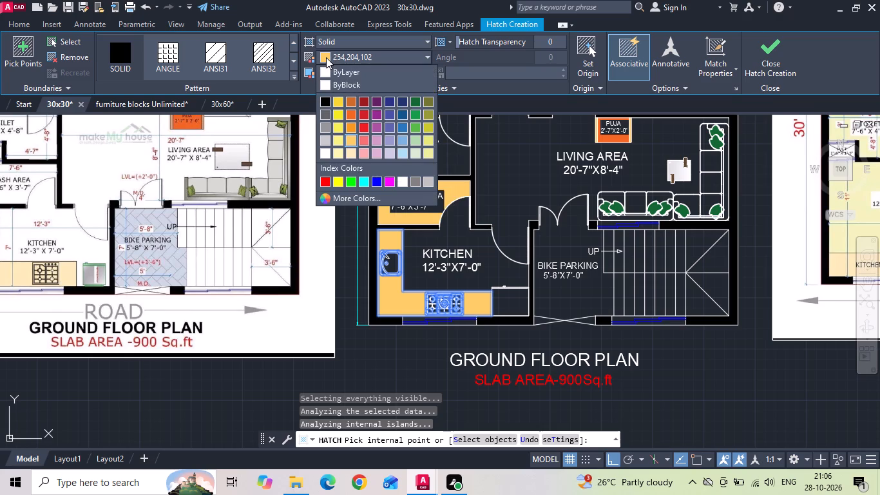
left_click(348, 152)
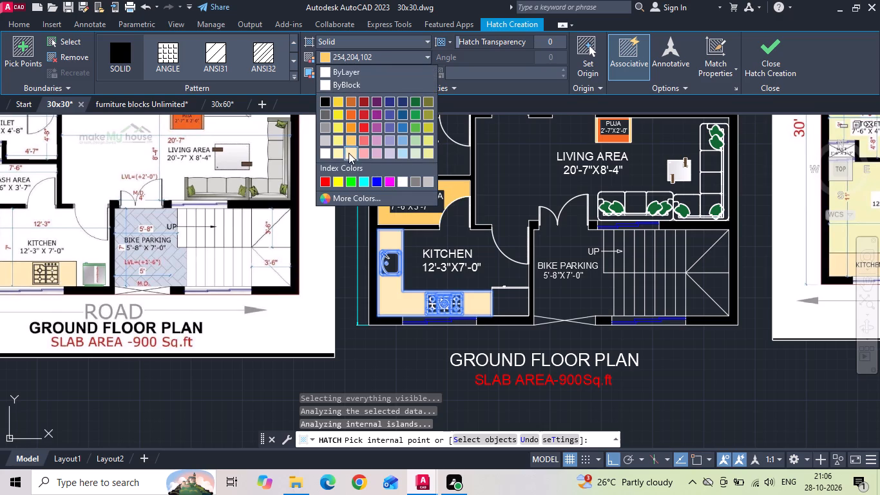
key("Escape")
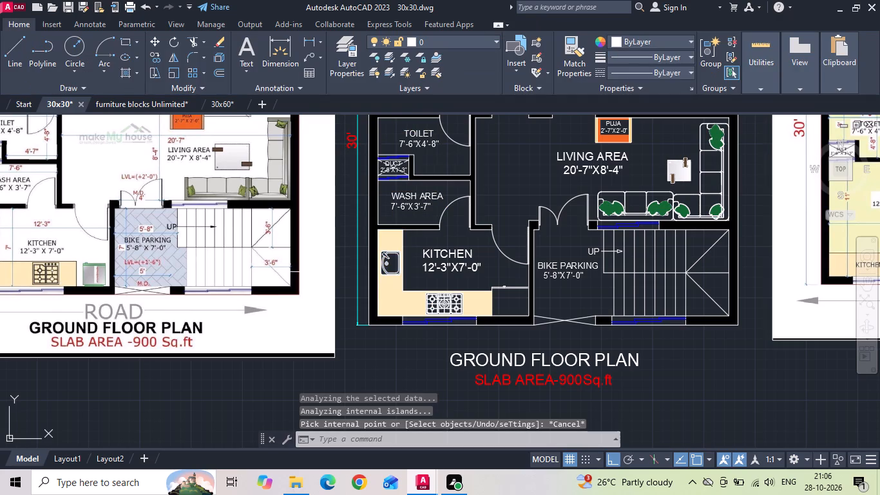
Change the kitchen counter hatch to light orange, colour 254,204,102.
scroll(463, 300, "up", 2)
scroll(462, 314, "down", 3)
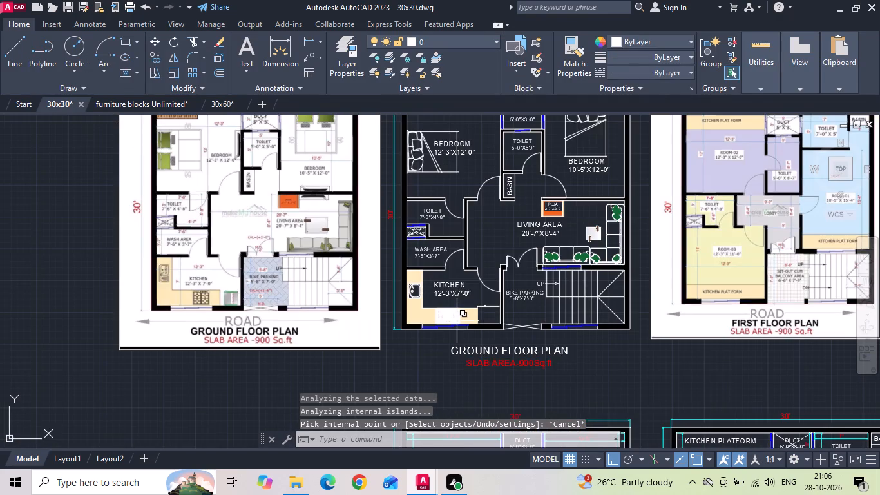
scroll(437, 323, "up", 2)
left_click(392, 307)
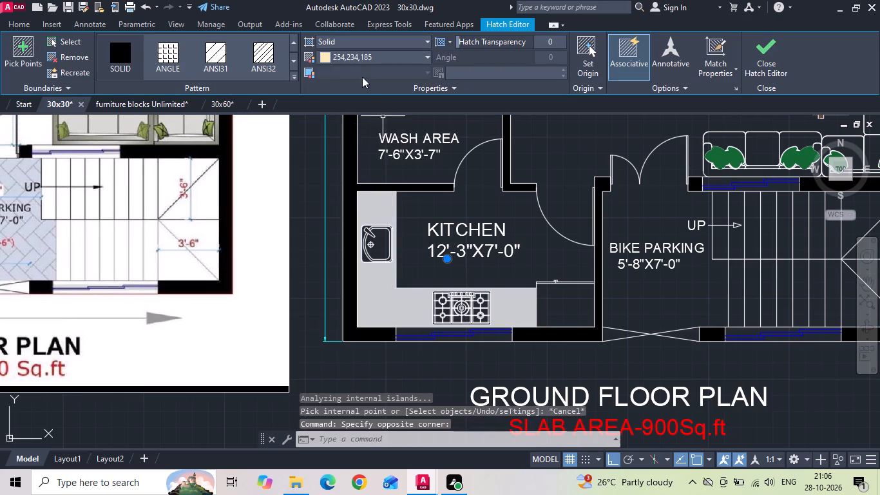
left_click(321, 57)
left_click(356, 139)
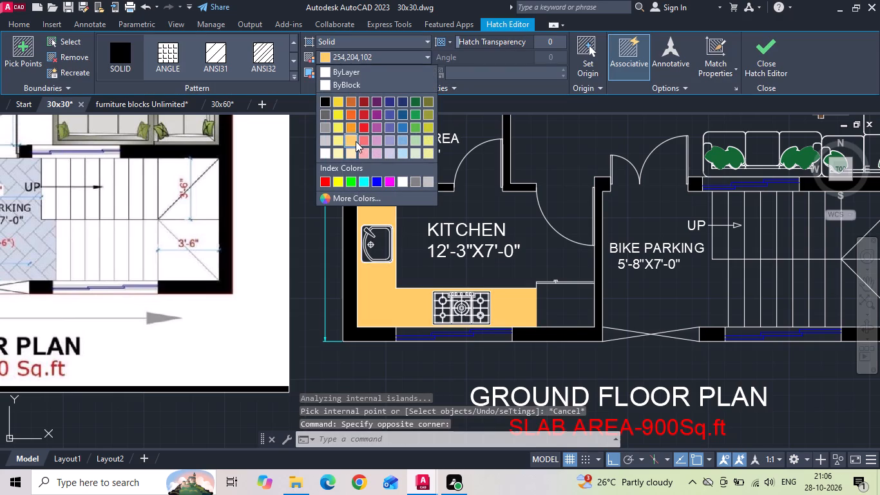
key("Escape")
Fill the three kitchen platforms on the first floor plan with solid cream hatches, colour 254,234,185.
scroll(361, 241, "down", 3)
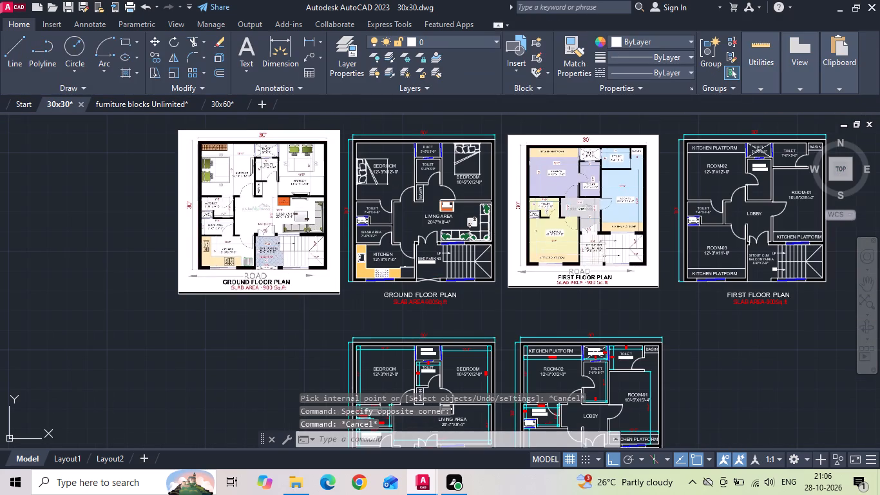
middle_click_drag(636, 257, 396, 261)
key("space")
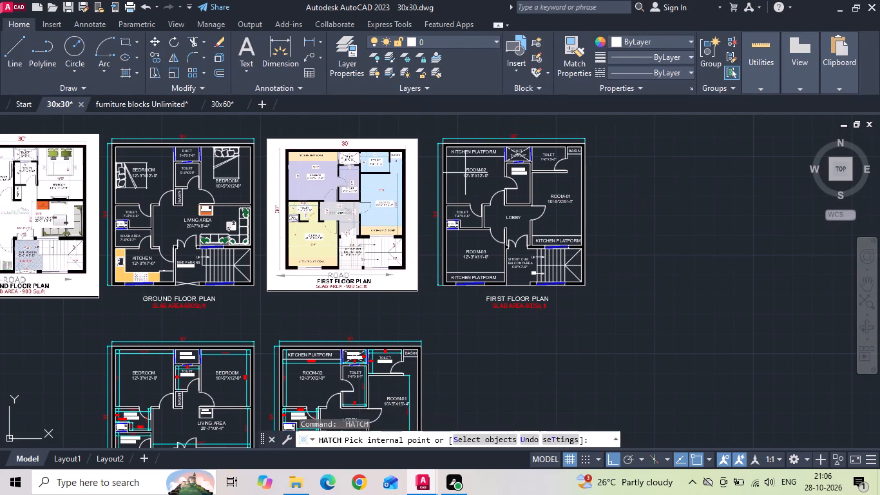
scroll(472, 160, "up", 2)
left_click(477, 146)
scroll(475, 150, "down", 1)
key("space")
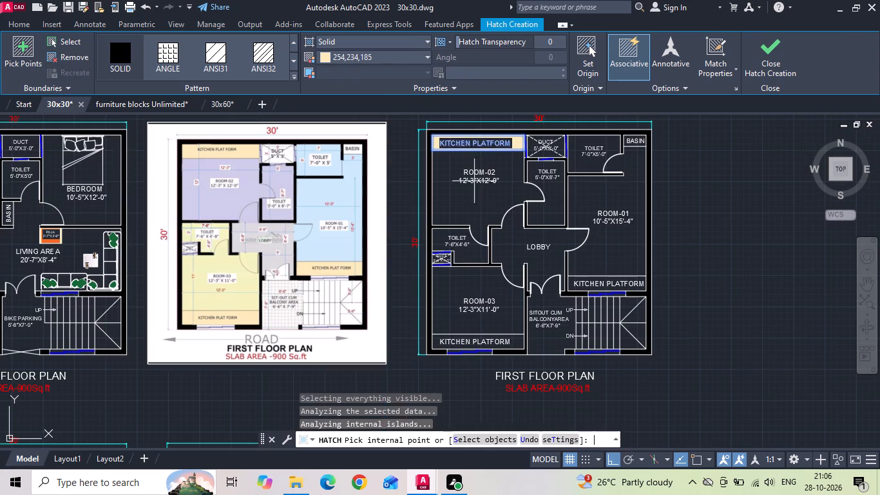
key("space")
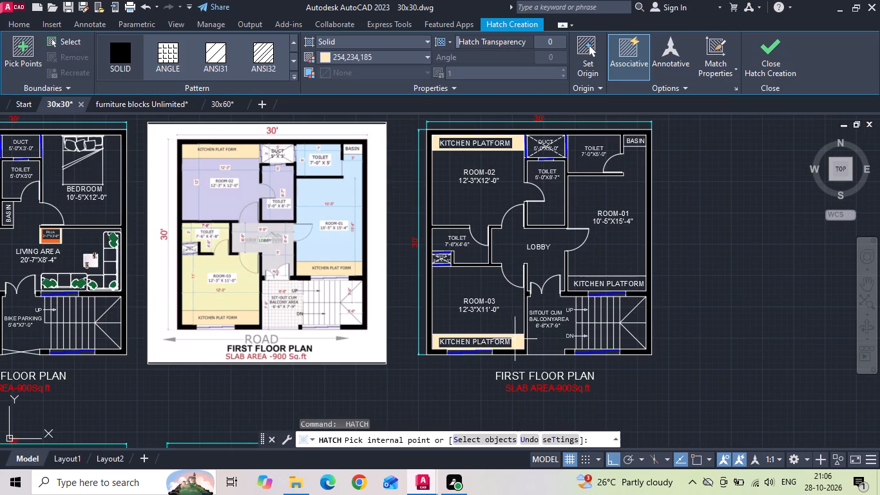
left_click(515, 342)
key("space")
key("space")
left_click(572, 283)
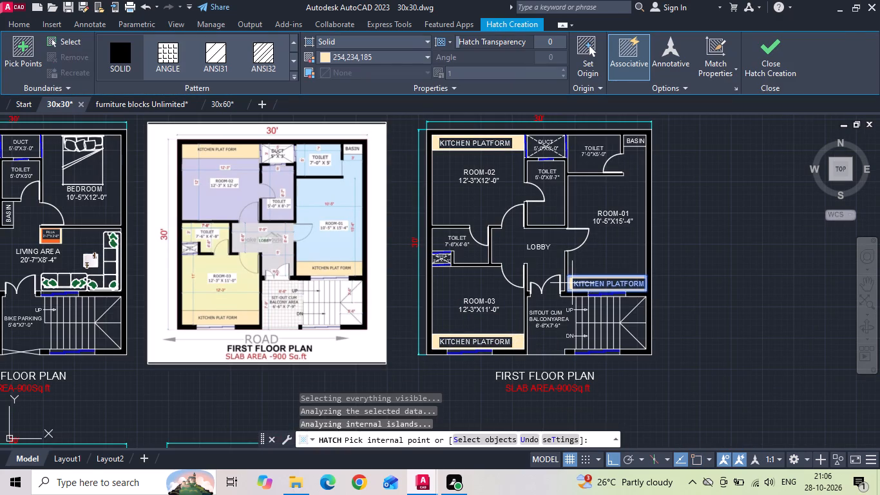
key("space")
key("Escape")
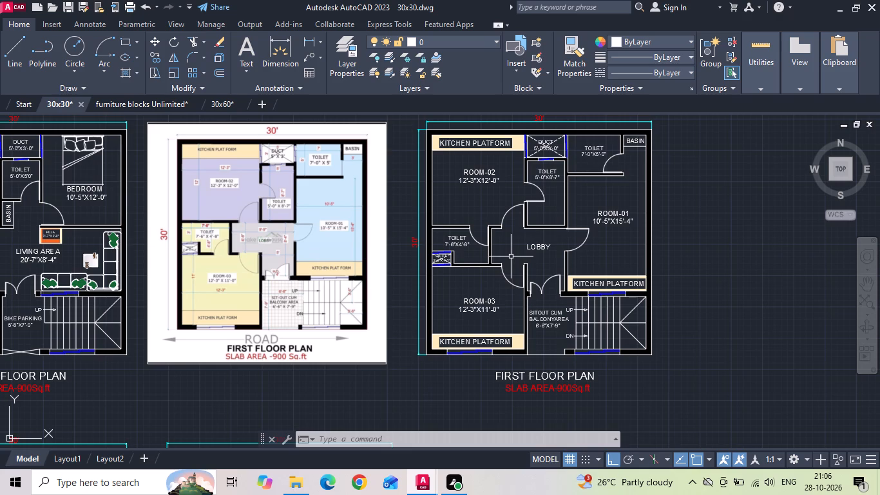
Mirror the door of the first floor's 7'-6"X4'-8" toilet across a horizontal line through the toilet, erasing the source door.
scroll(464, 232, "up", 2)
left_click(498, 253)
left_click(498, 260)
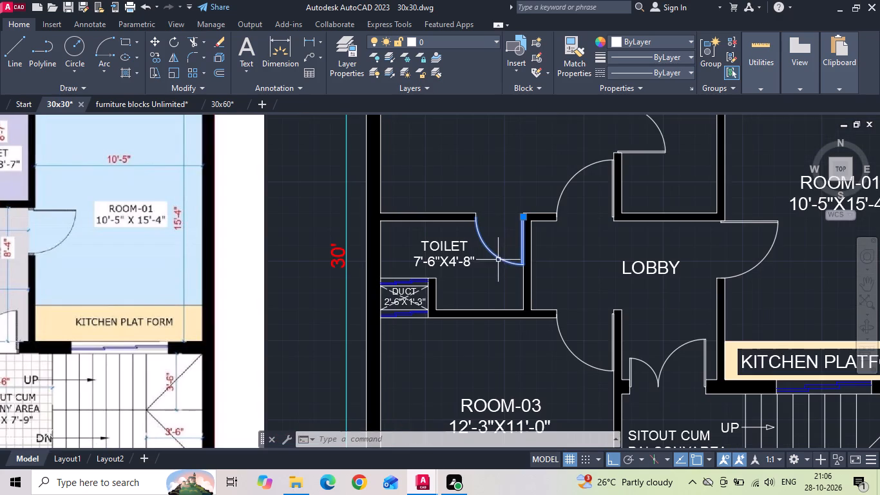
key("m")
key("i")
key("space")
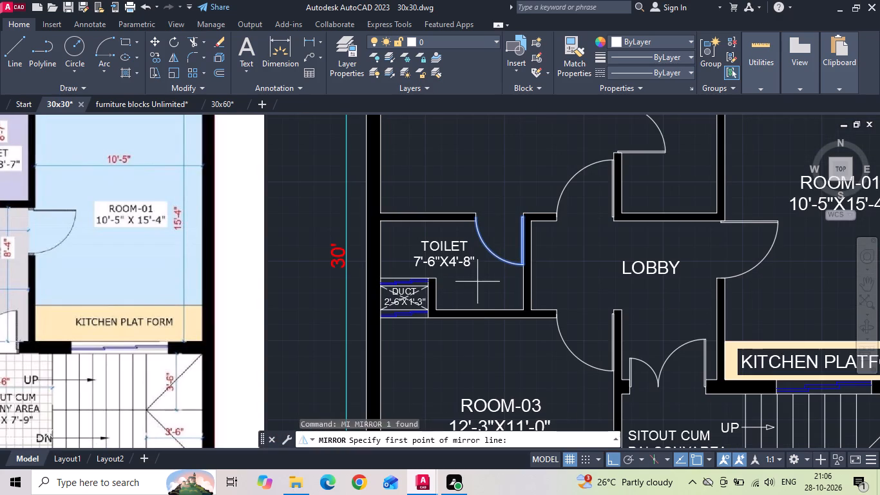
left_click(477, 282)
left_click(454, 287)
type("Y")
key("space")
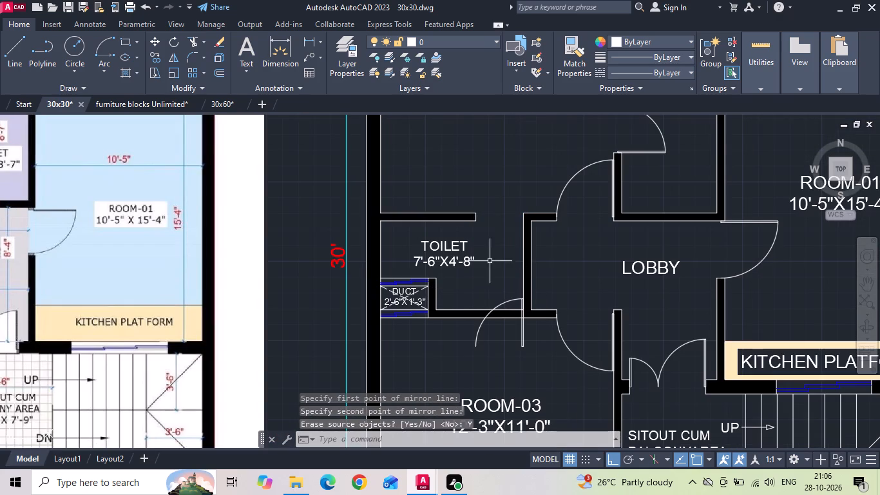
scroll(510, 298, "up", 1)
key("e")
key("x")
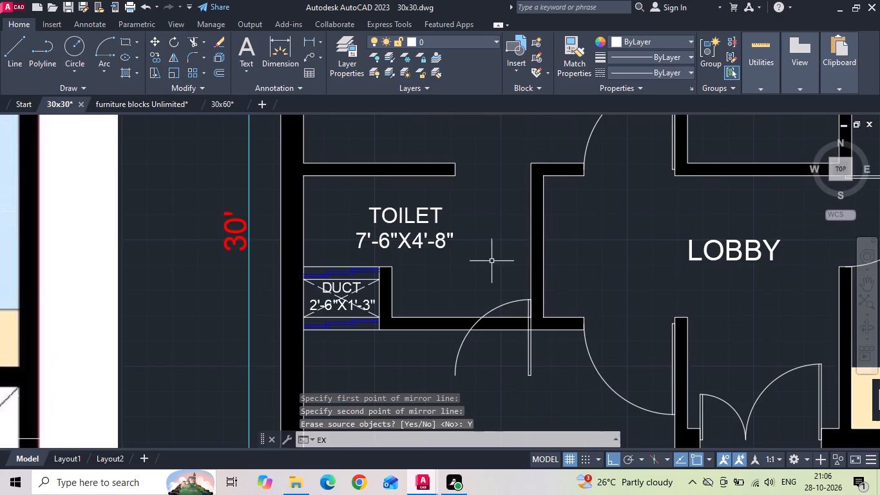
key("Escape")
Delete the solid wall hatch of the first floor plan.
left_click(439, 166)
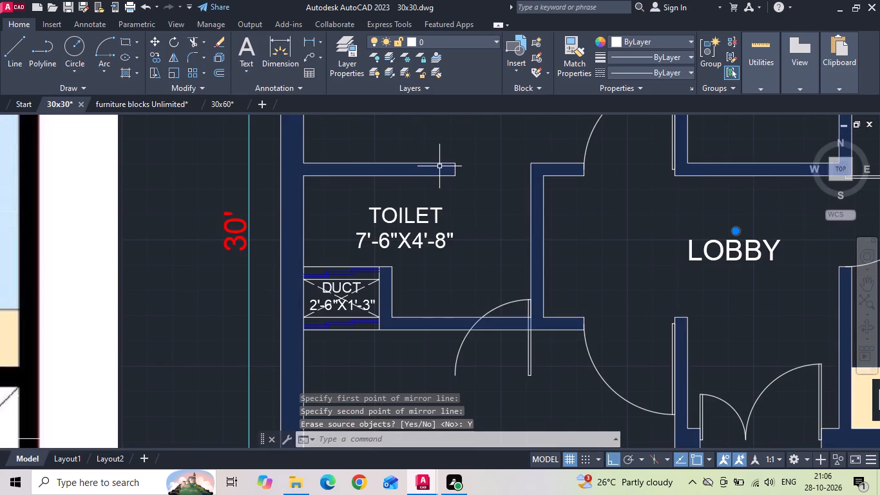
key("Delete")
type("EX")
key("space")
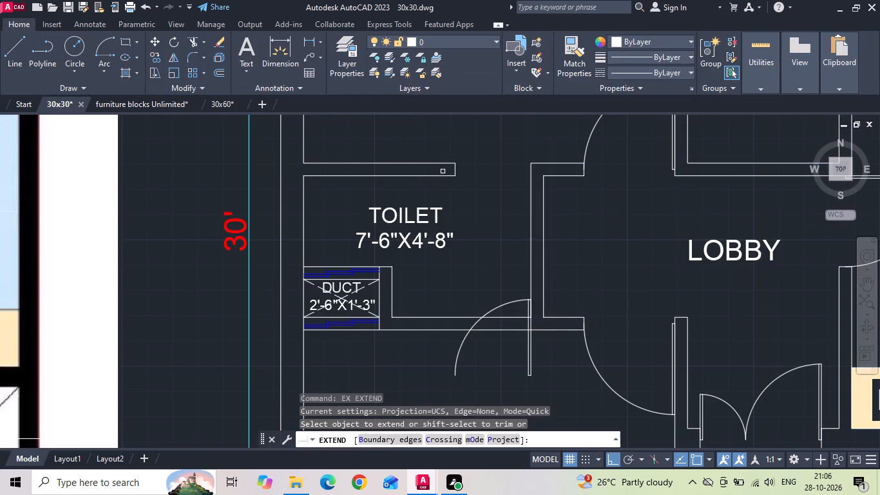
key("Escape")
Delete the two short horizontal wall lines between the toilet's upper-right corner and the ROOM-02 door.
left_click(558, 160)
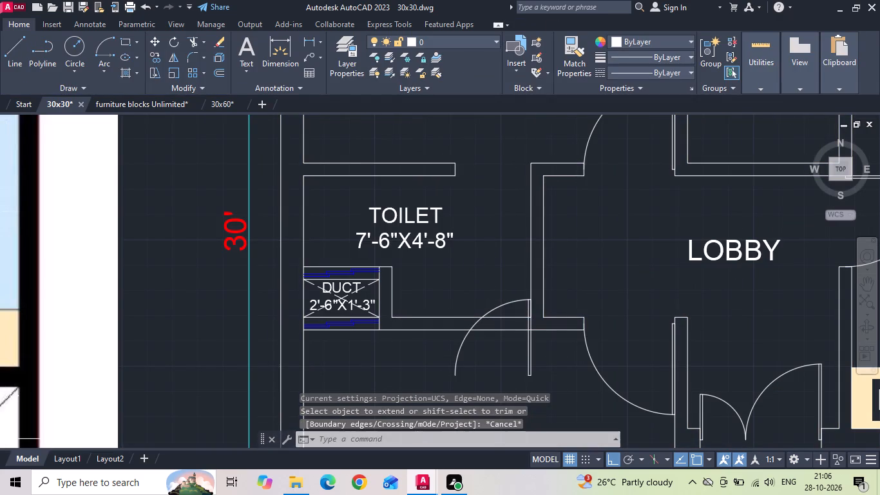
left_click(556, 179)
key("Delete")
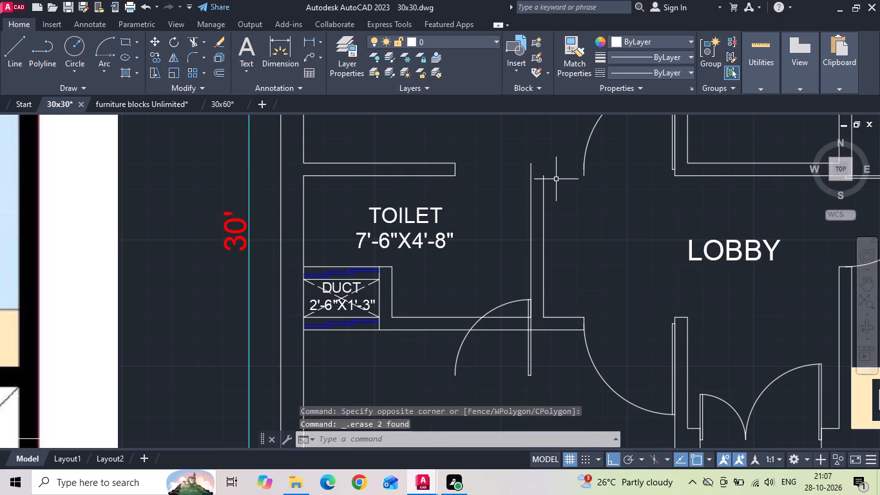
Extend the toilet's two upper wall lines across the old door opening towards the ROOM-02 door.
key("e")
key("x")
key("space")
left_click_drag(451, 189, 451, 188)
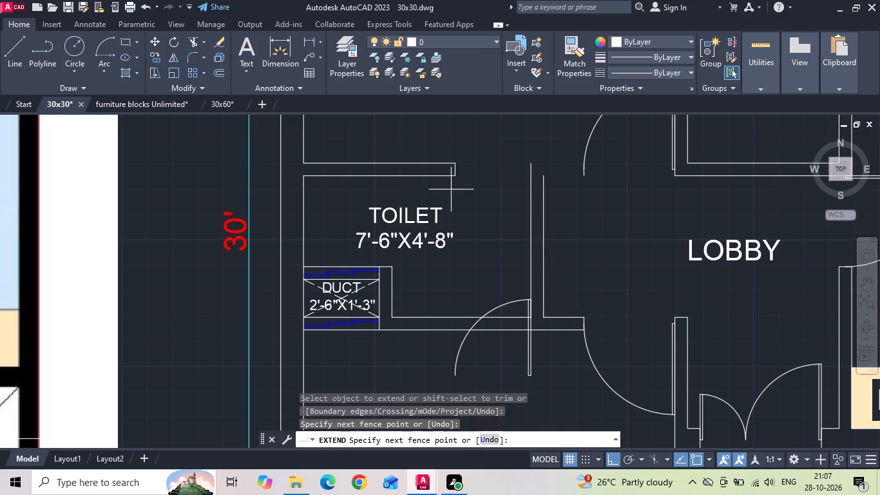
left_click_drag(451, 188, 451, 148)
left_click_drag(483, 146, 479, 189)
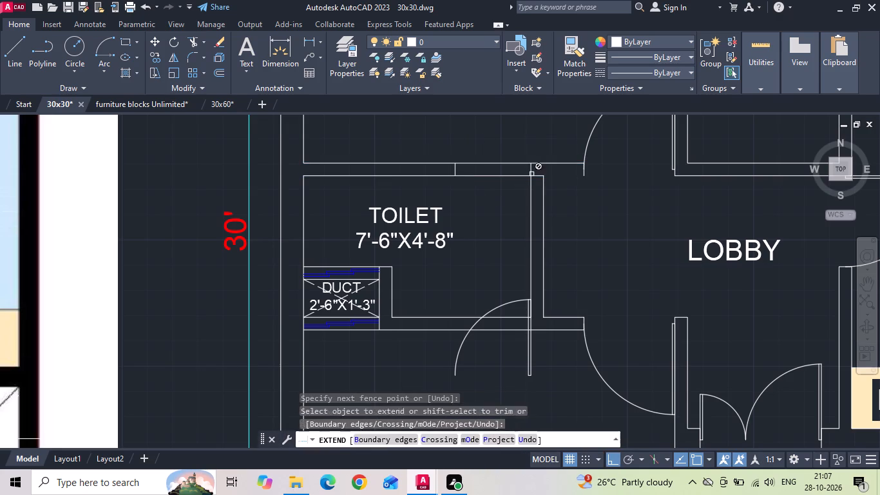
left_click(537, 175)
key("Escape")
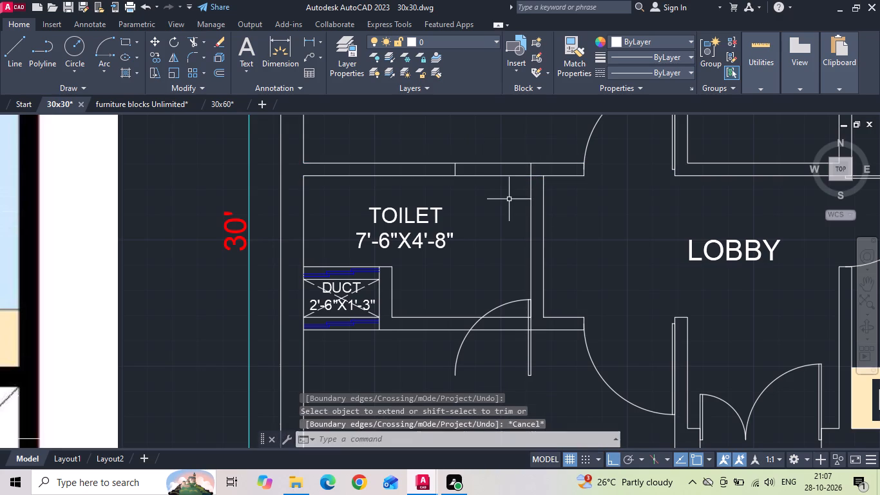
Trim the leftover jamb and crossing line pieces inside the toilet's upper wall, opening the junction with the lobby-side wall.
type("TR")
key("space")
left_click(452, 169)
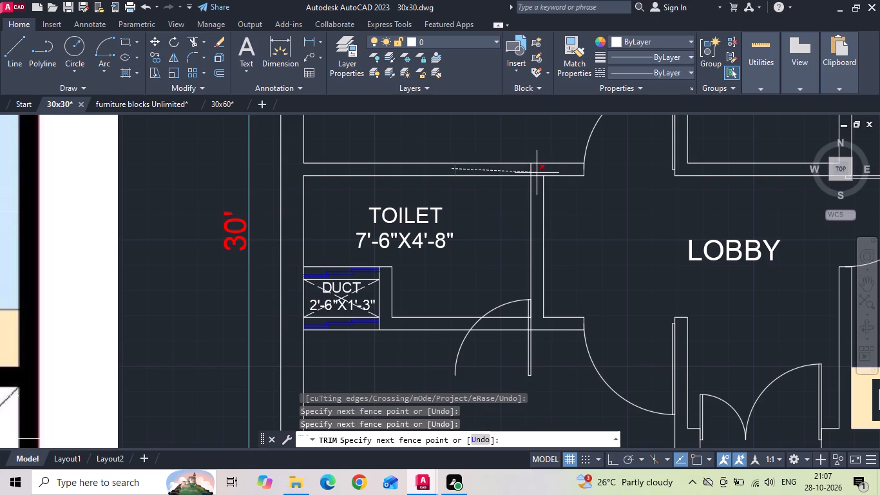
left_click(544, 170)
left_click(539, 175)
middle_click_drag(484, 226, 480, 198)
key("Escape")
Offset the toilet's inner lobby-side wall line 2'6" into the toilet.
type("O")
key("space")
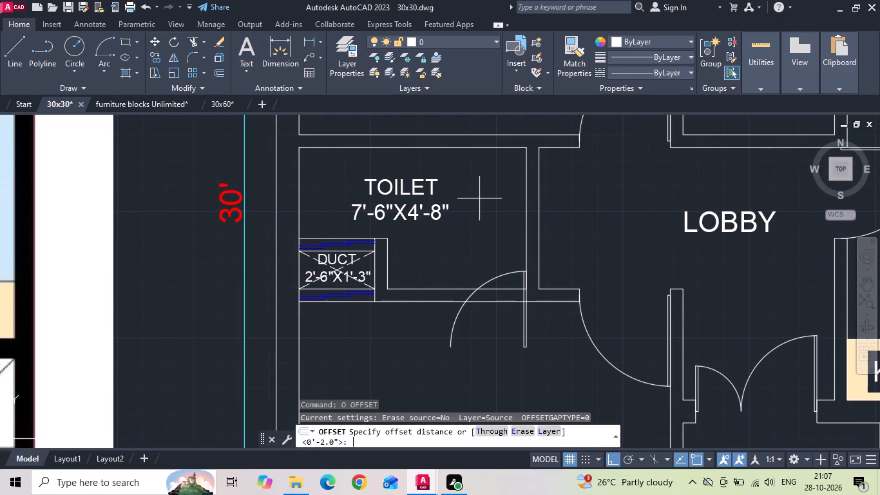
type("2'6")
key("space")
left_click(528, 246)
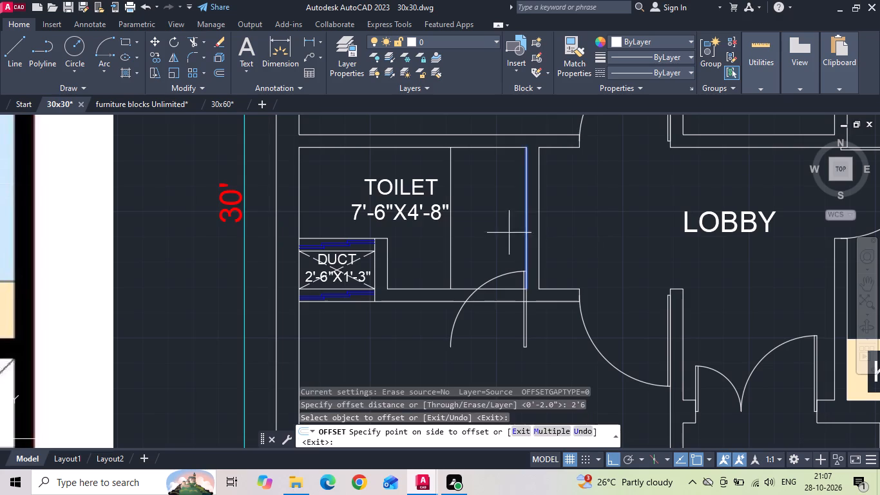
left_click(498, 230)
key("Escape")
Extend the offset line down to the outer line of the toilet's lower wall.
type("EX")
key("space")
left_click_drag(473, 246, 427, 273)
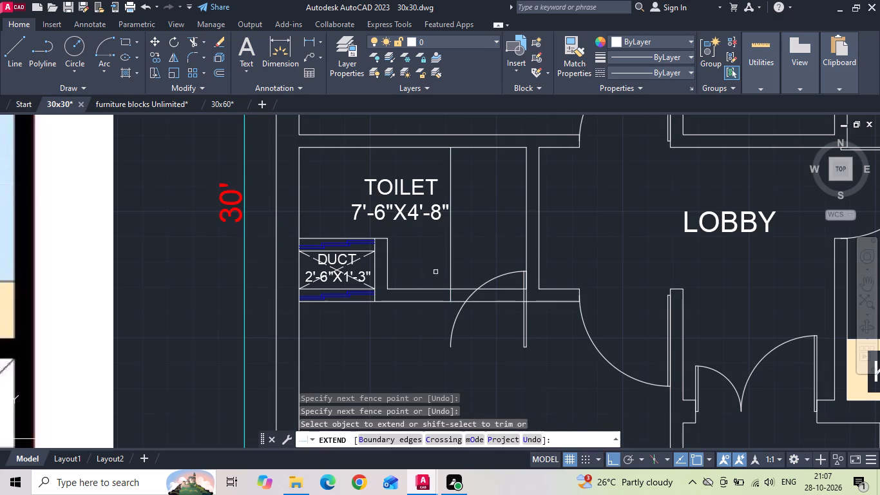
left_click(529, 217)
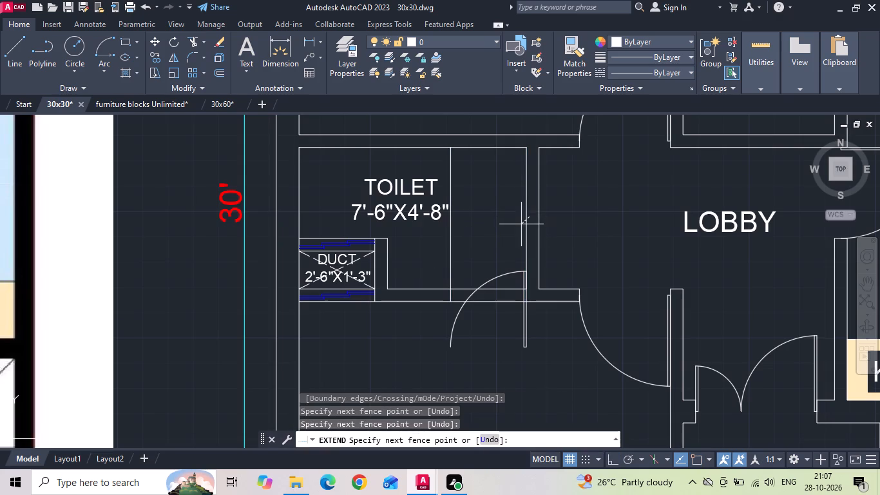
key("Escape")
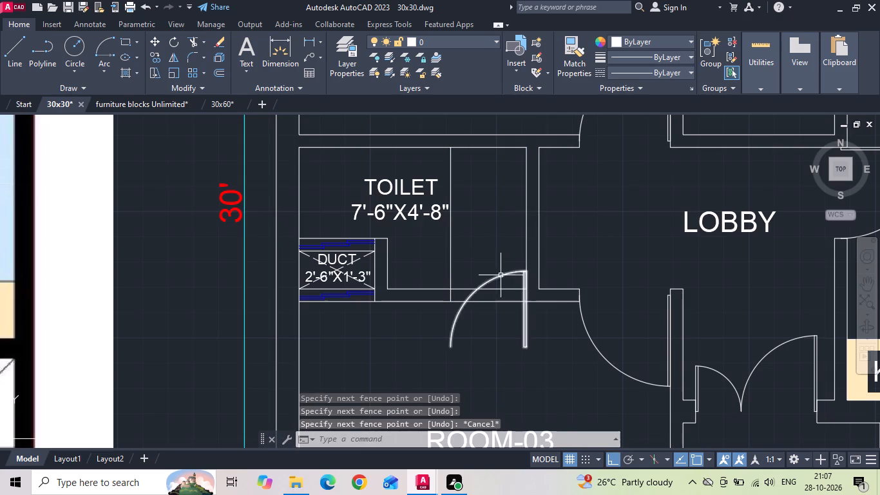
Move the mirrored toilet door straight down about 1'-2", clear of the toilet's lower wall.
left_click(501, 275)
right_click(500, 275)
left_click(531, 233)
left_click_drag(486, 356, 482, 378)
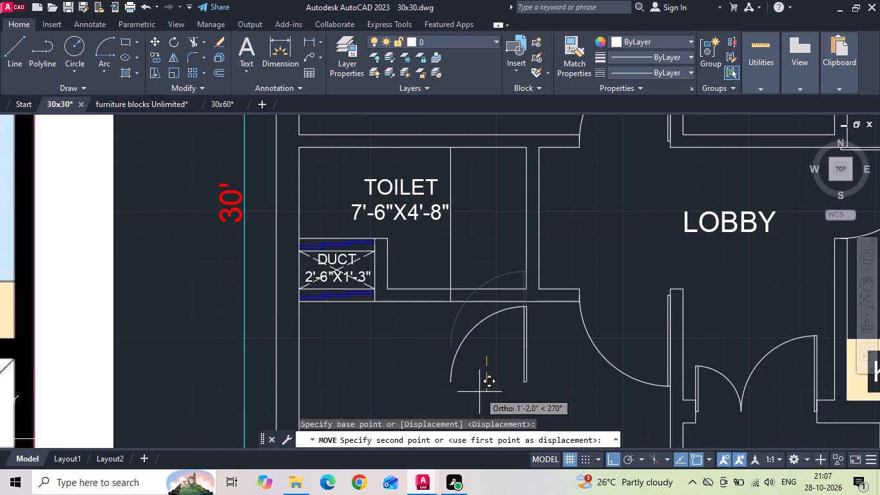
left_click(479, 392)
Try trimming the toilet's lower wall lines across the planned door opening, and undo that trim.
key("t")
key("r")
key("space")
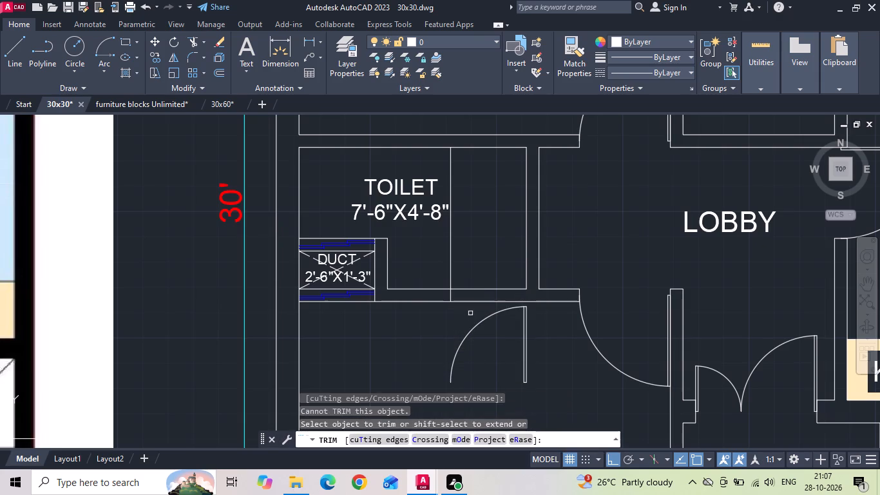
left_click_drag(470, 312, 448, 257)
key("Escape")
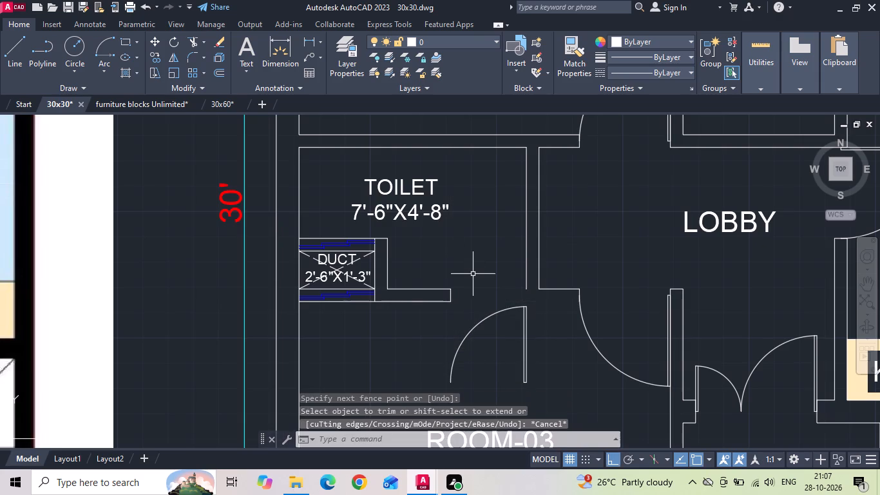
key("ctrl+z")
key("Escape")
Extend the toilet's inner lobby-side wall line down to the outer line of the toilet's lower wall.
type("EX")
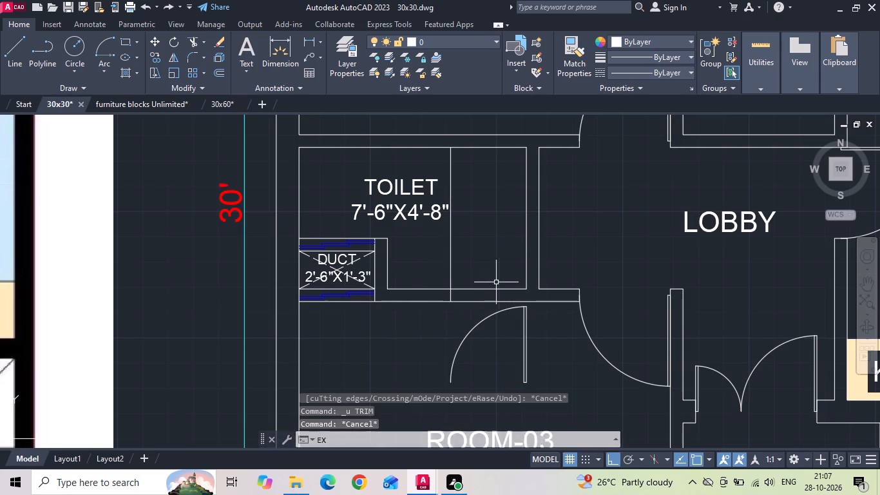
key("space")
left_click(529, 280)
left_click(519, 274)
key("Escape")
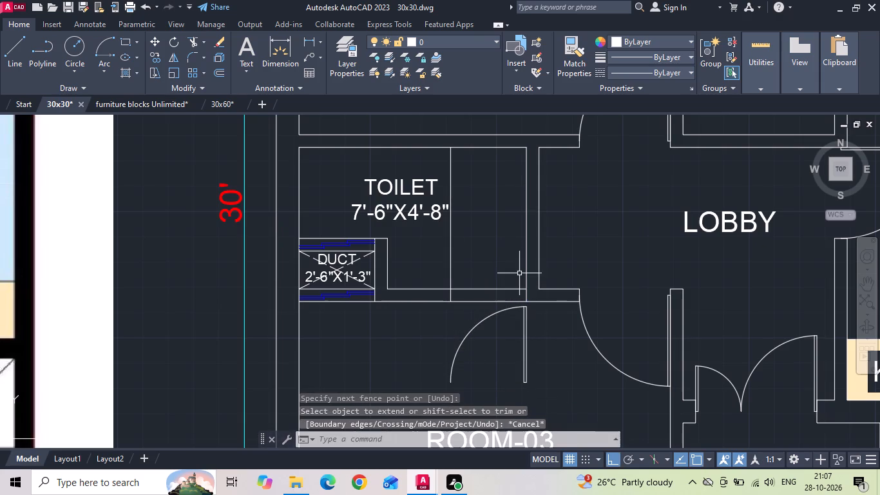
Trim the offset line above the toilet's lower wall and the wall lines between the two jambs to open the doorway.
type("TR")
key("space")
left_click(459, 271)
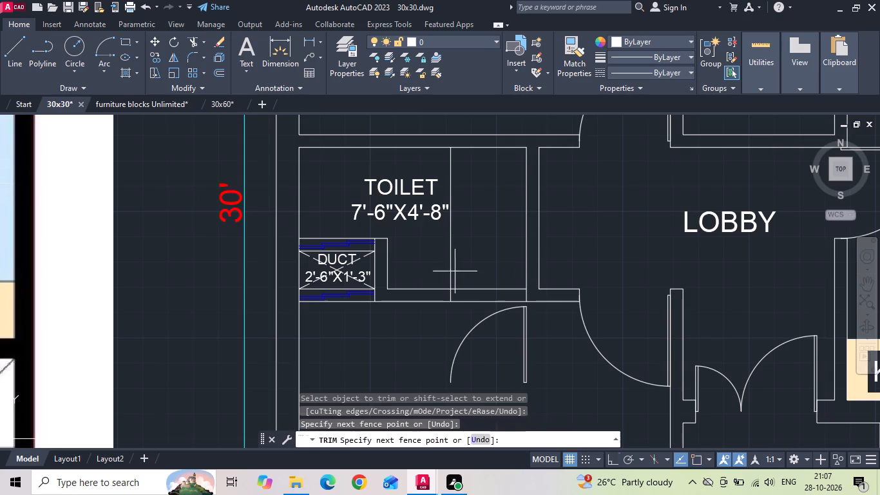
left_click(441, 266)
left_click_drag(457, 280, 455, 319)
key("Escape")
Move the toilet door up by the free end of its swing arc to the midpoint of the new opening's duct-side jamb.
left_click(469, 362)
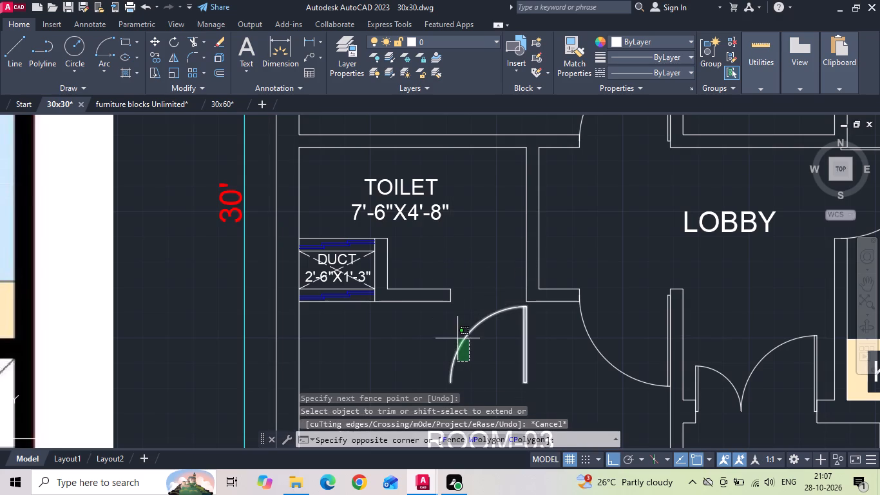
left_click(457, 337)
right_click(457, 337)
left_click(484, 237)
scroll(452, 395, "up", 1)
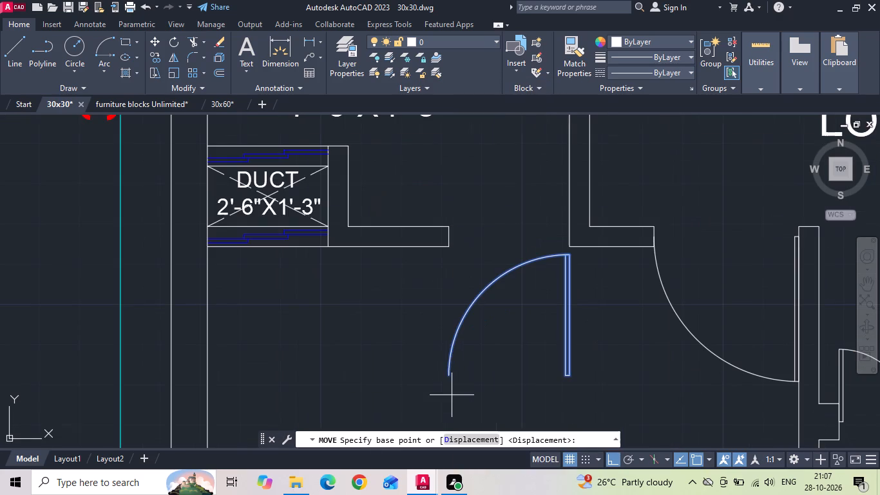
left_click(449, 375)
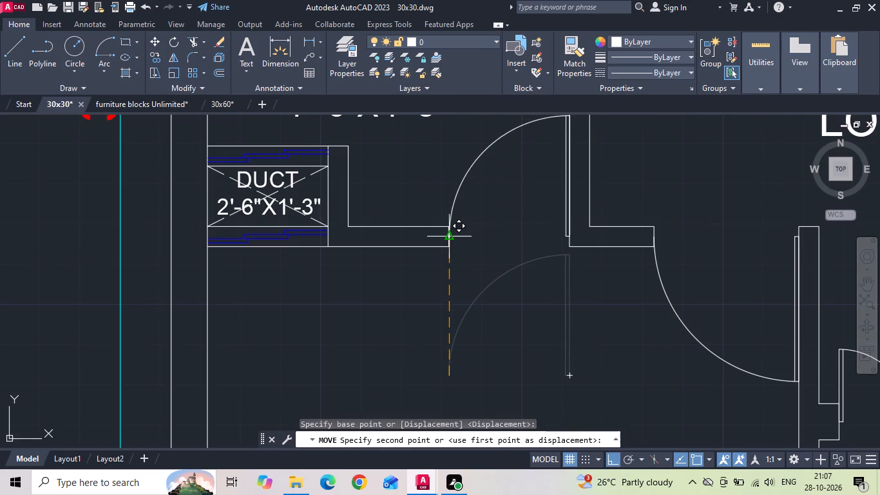
left_click(449, 233)
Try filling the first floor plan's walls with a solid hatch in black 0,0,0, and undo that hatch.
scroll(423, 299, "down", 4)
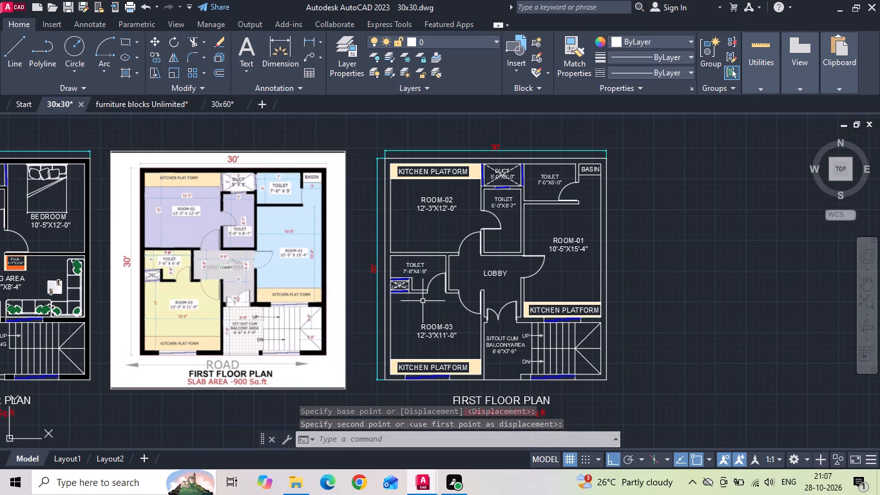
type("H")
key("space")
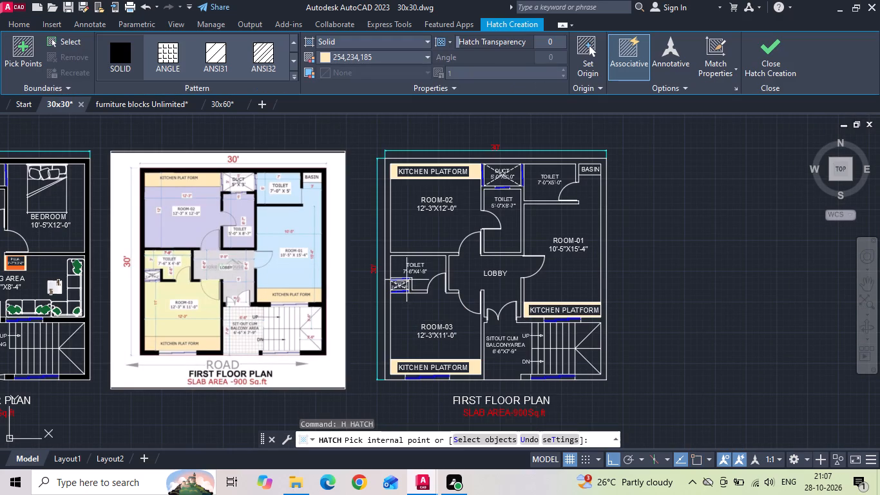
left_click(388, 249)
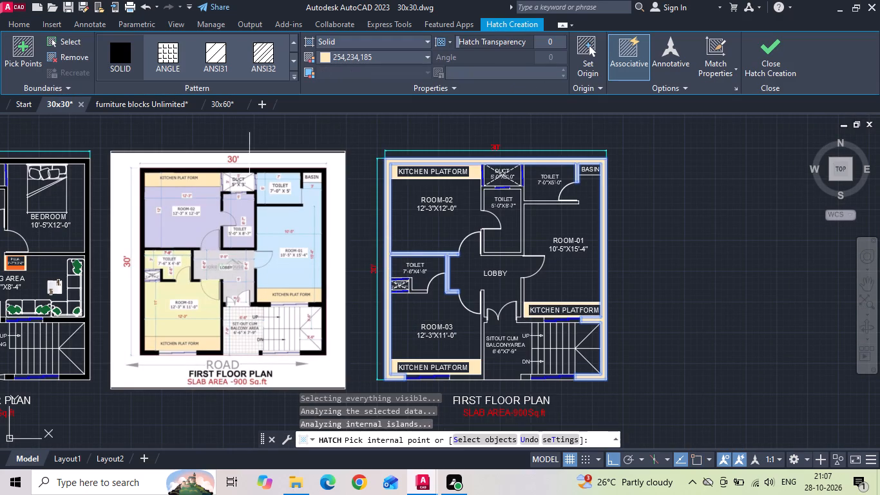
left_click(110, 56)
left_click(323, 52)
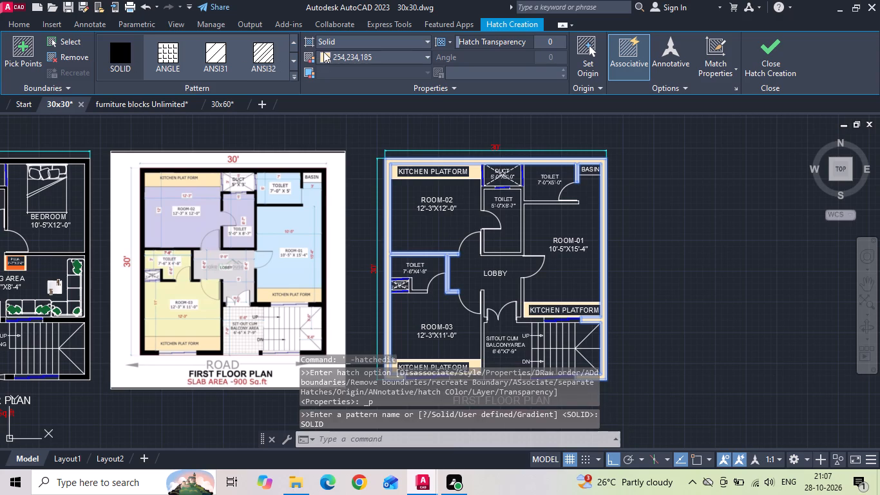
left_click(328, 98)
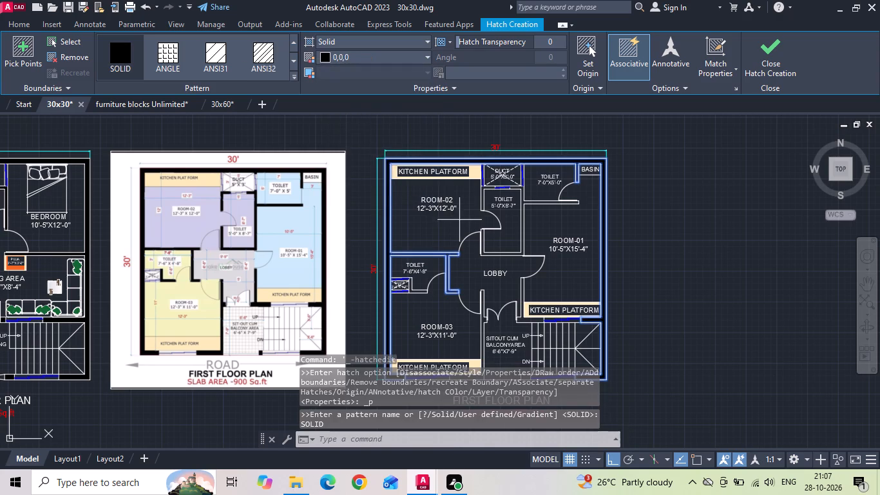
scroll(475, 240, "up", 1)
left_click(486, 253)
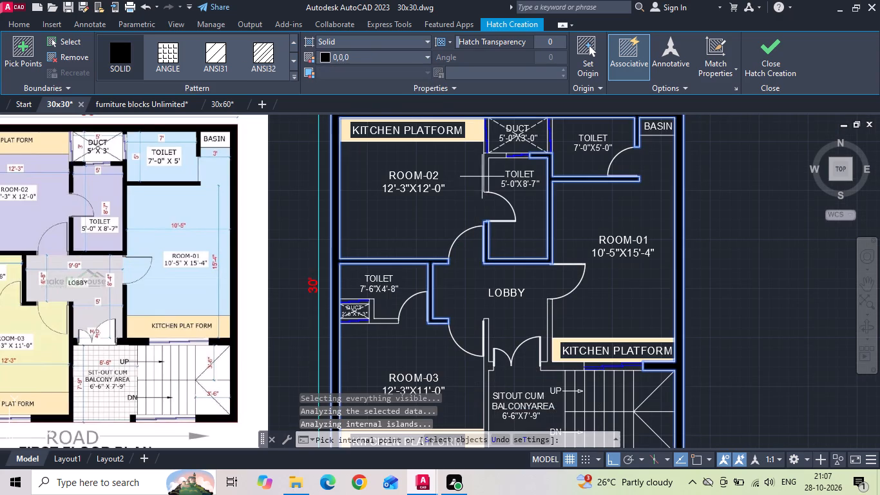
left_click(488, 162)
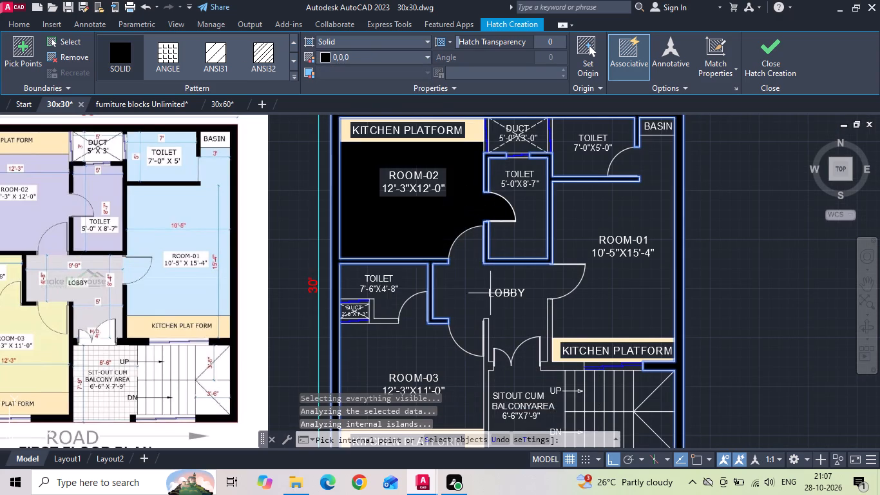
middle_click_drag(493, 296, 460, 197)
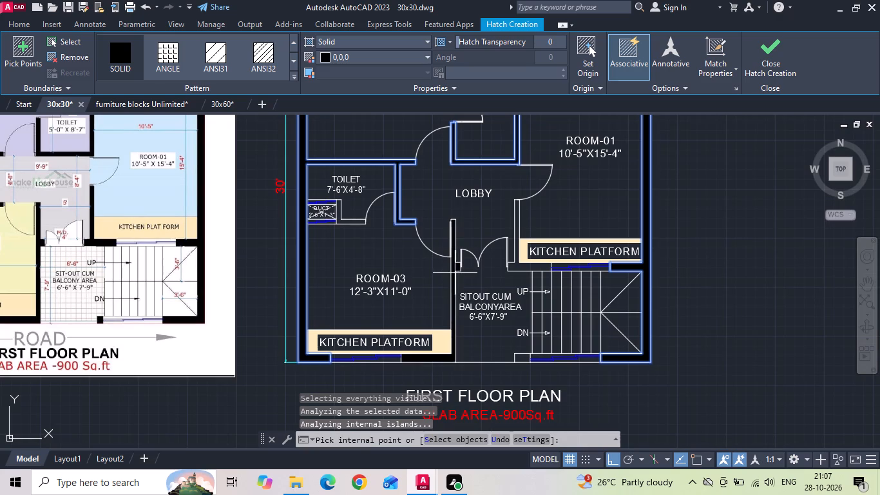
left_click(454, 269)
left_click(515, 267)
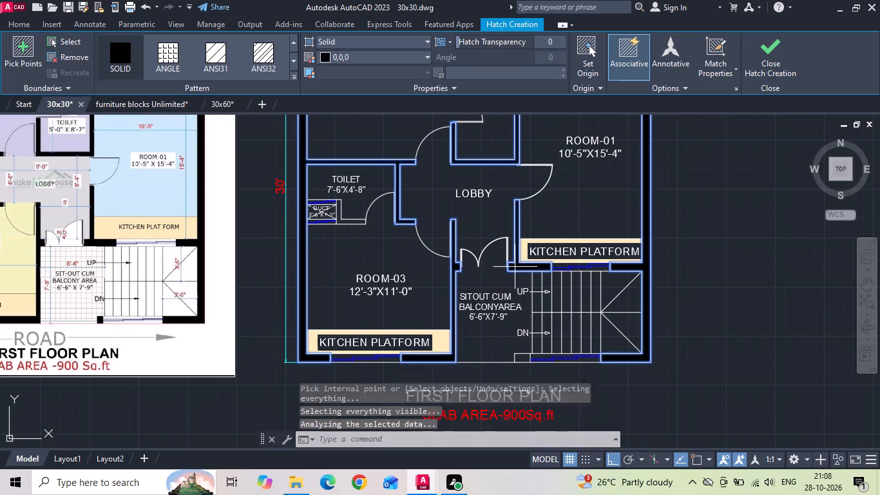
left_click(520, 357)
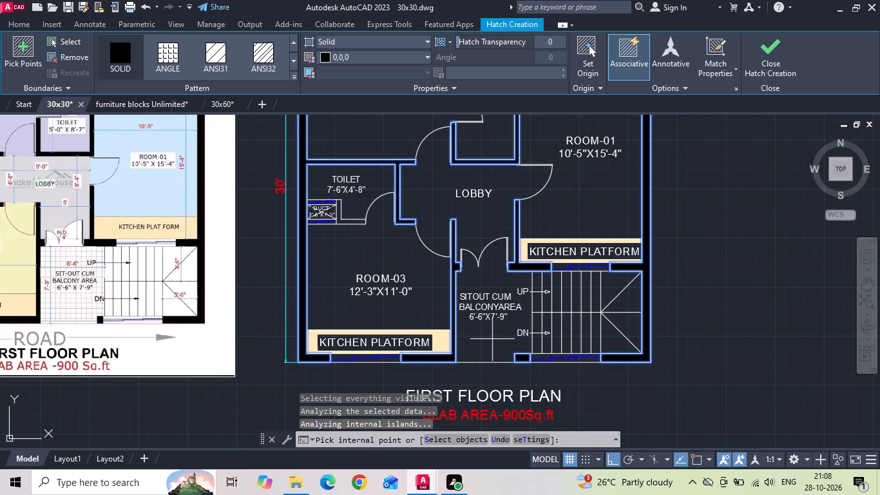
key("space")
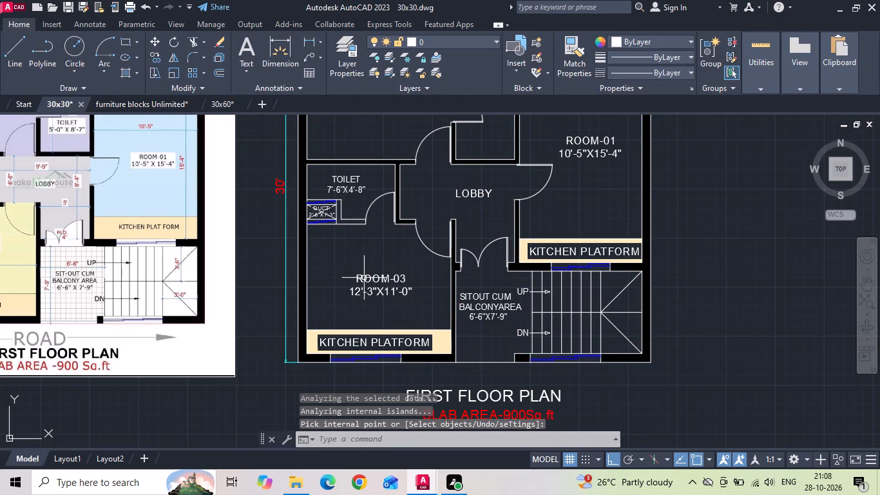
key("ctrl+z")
Begin a solid hatch in black 0,0,0 by filling the L-shaped wall between the small duct and the new toilet doorway.
key("h")
key("space")
scroll(392, 302, "up", 2)
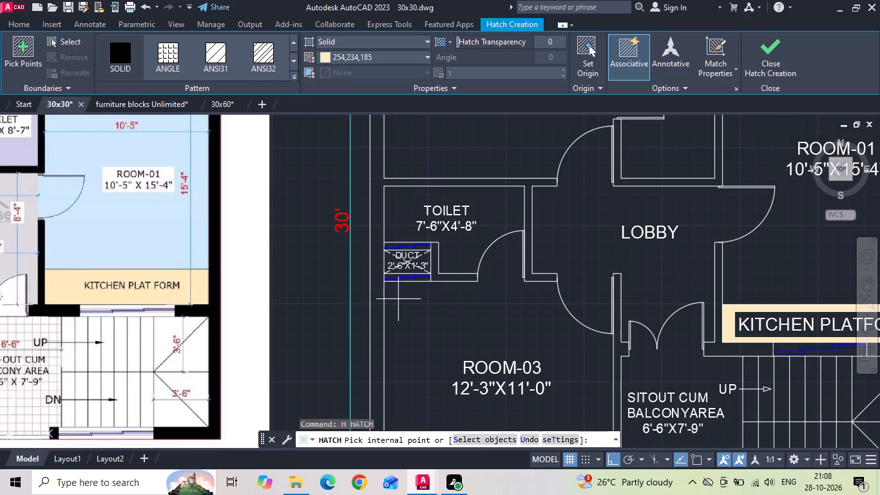
scroll(444, 275, "down", 1)
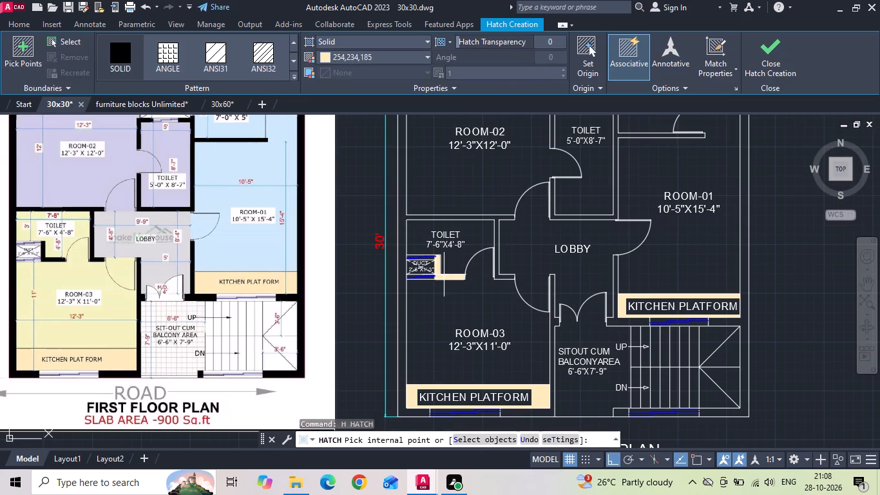
left_click(322, 58)
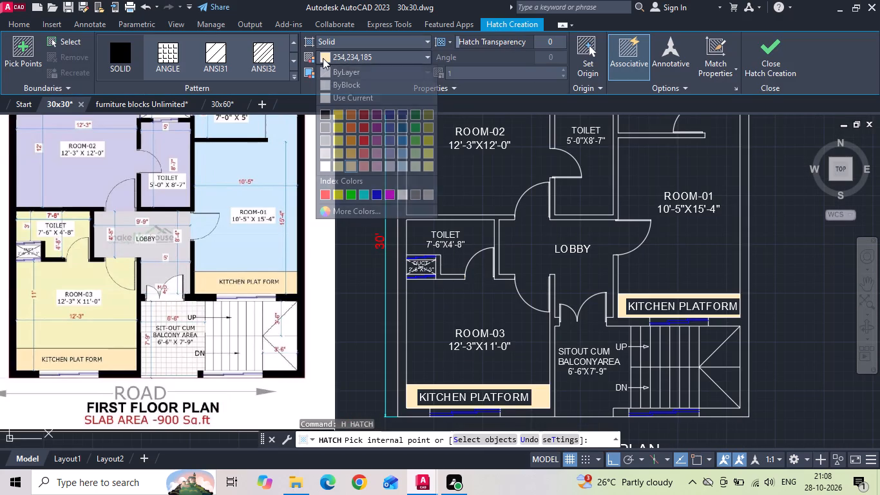
left_click(328, 117)
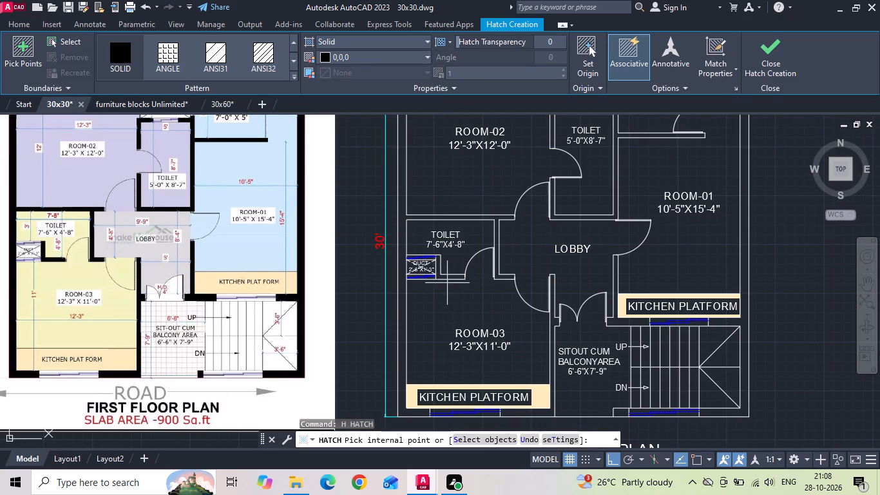
left_click(444, 277)
Add the outer walls with their connected partitions and the walls around the 5'-0"X8'-7" toilet to the black hatch.
scroll(405, 287, "down", 1)
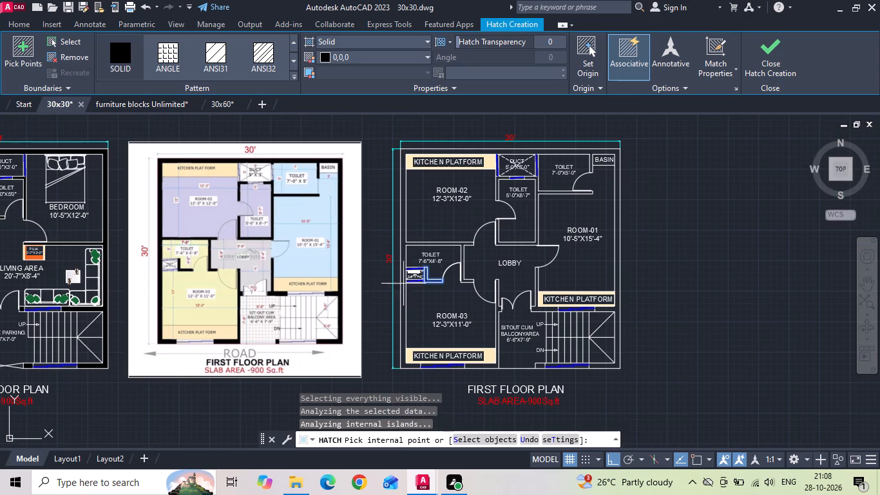
left_click(403, 266)
scroll(499, 233, "up", 1)
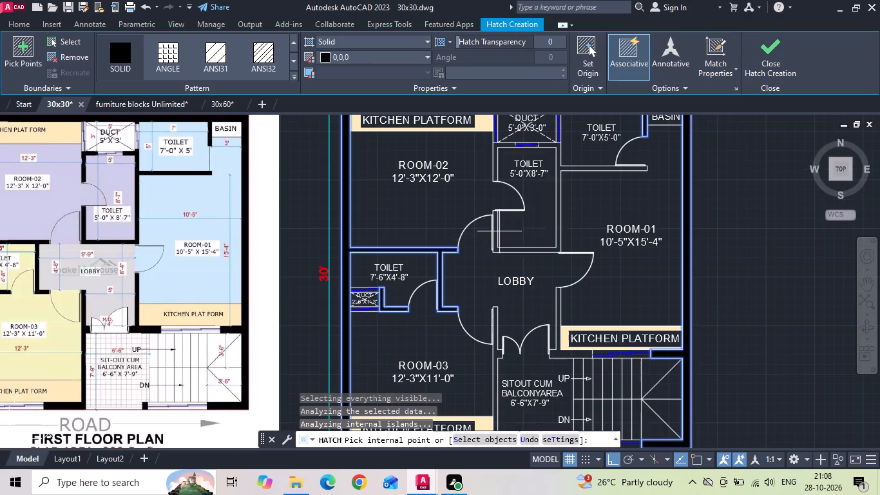
left_click(493, 235)
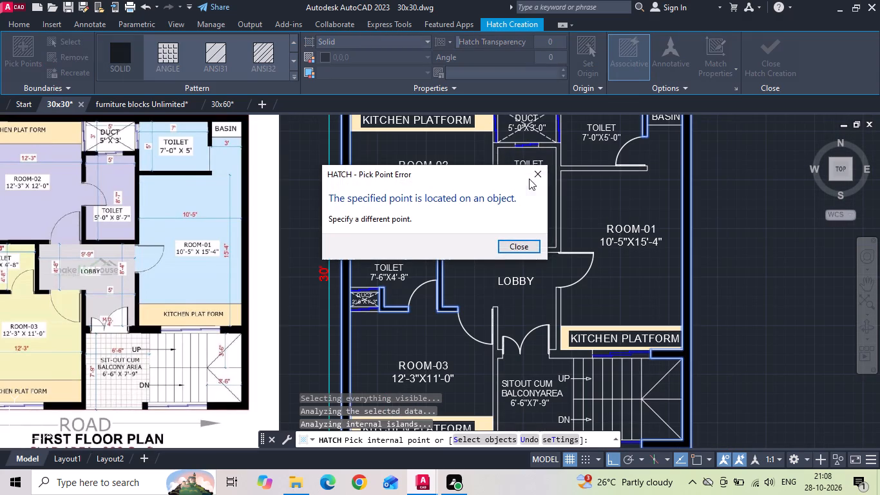
left_click(533, 171)
scroll(557, 151, "up", 2)
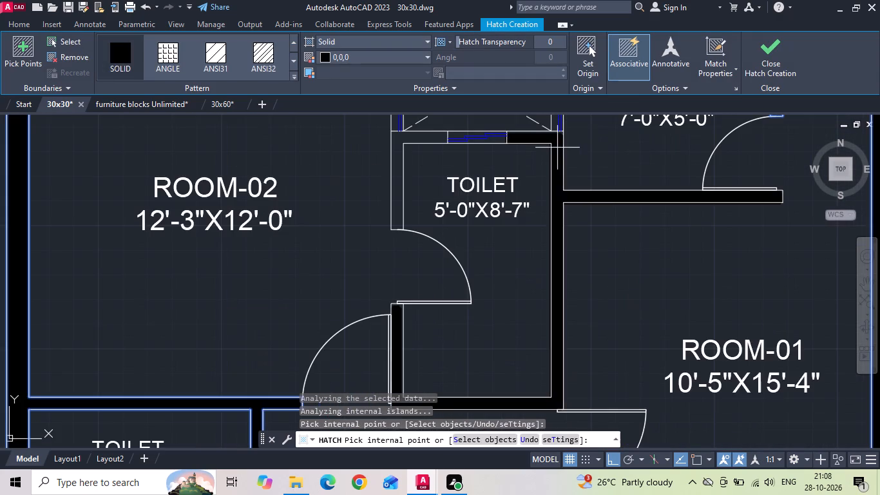
left_click(557, 148)
left_click(434, 137)
scroll(402, 162, "down", 2)
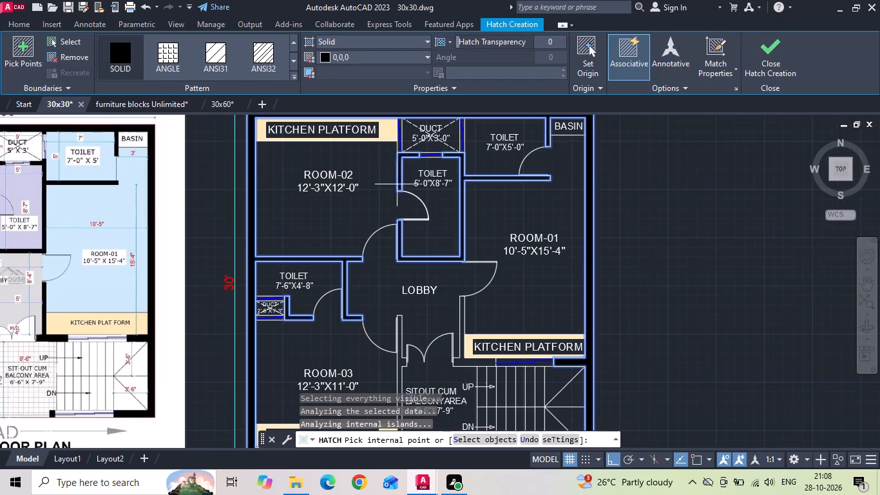
Add the lobby-to-staircase wall, the ROOM-03 to sitout wall and the short front wall beside the stairs to the hatch and finish it.
middle_click_drag(452, 313, 468, 206)
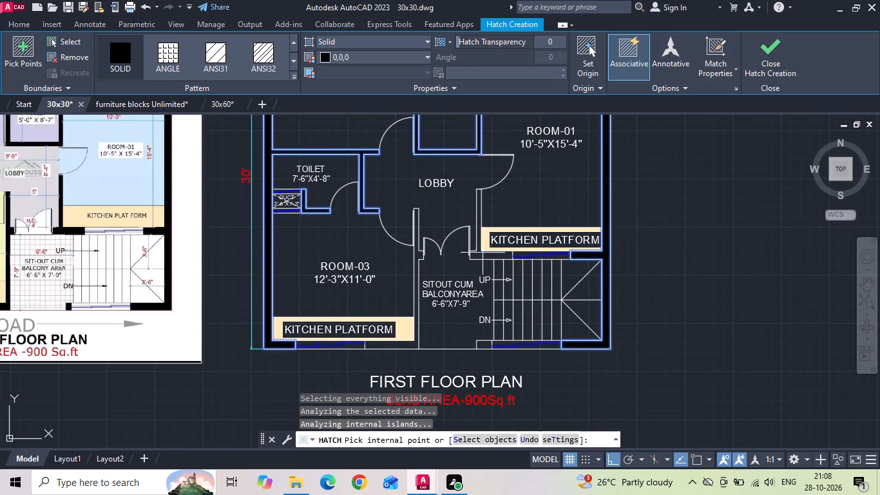
left_click(479, 256)
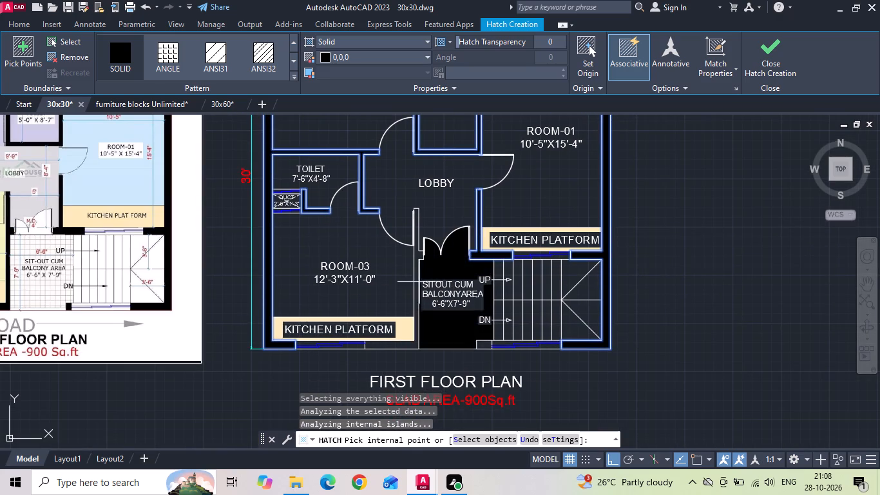
left_click(417, 269)
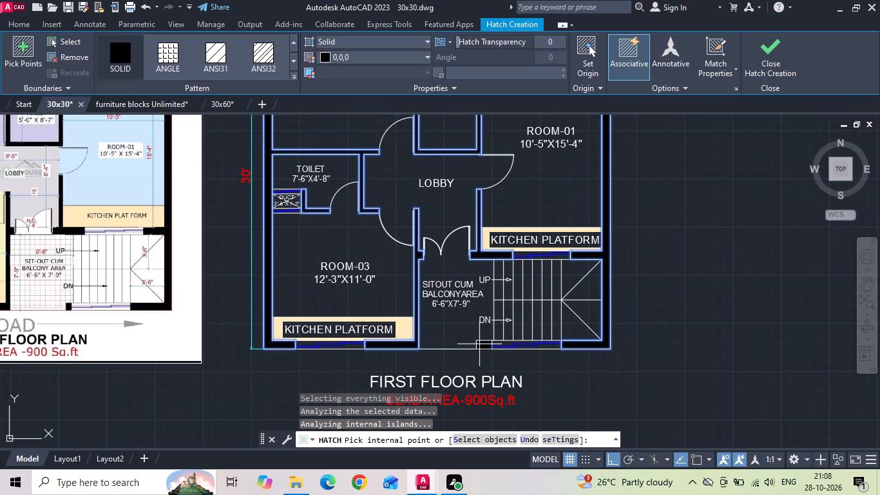
left_click(481, 344)
middle_click_drag(393, 223, 390, 340)
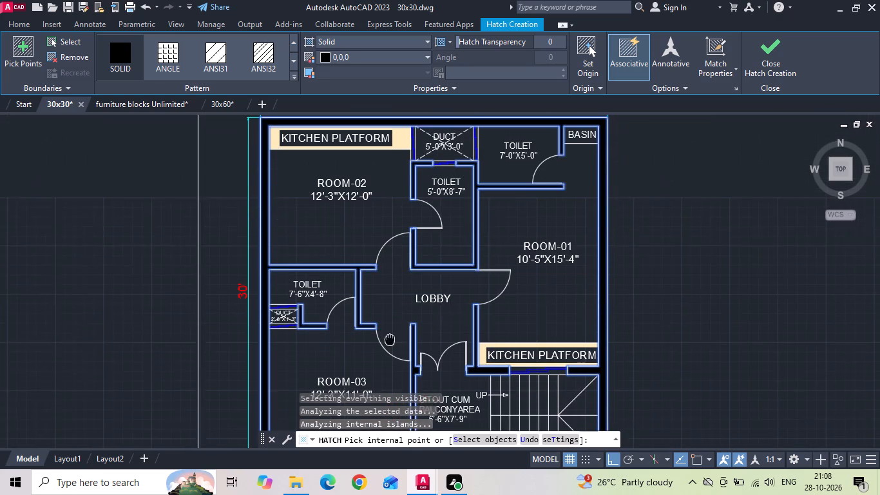
middle_click_drag(390, 340, 390, 341)
key("space")
Delete the black wall hatch around the 7'-6"X4'-8" toilet in the dimensioned copy of the floor plan.
scroll(504, 264, "down", 1)
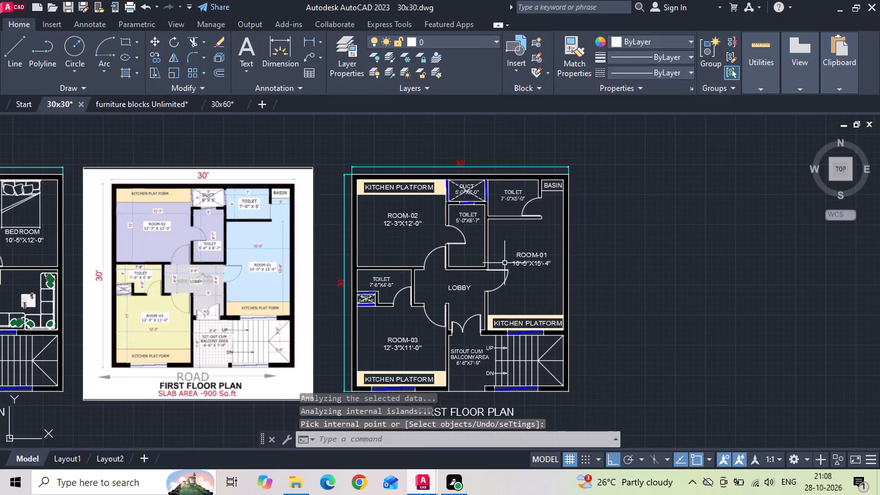
middle_click_drag(482, 253, 607, 229)
scroll(607, 229, "down", 2)
scroll(486, 382, "up", 3)
scroll(455, 300, "up", 2)
middle_click_drag(448, 295, 452, 252)
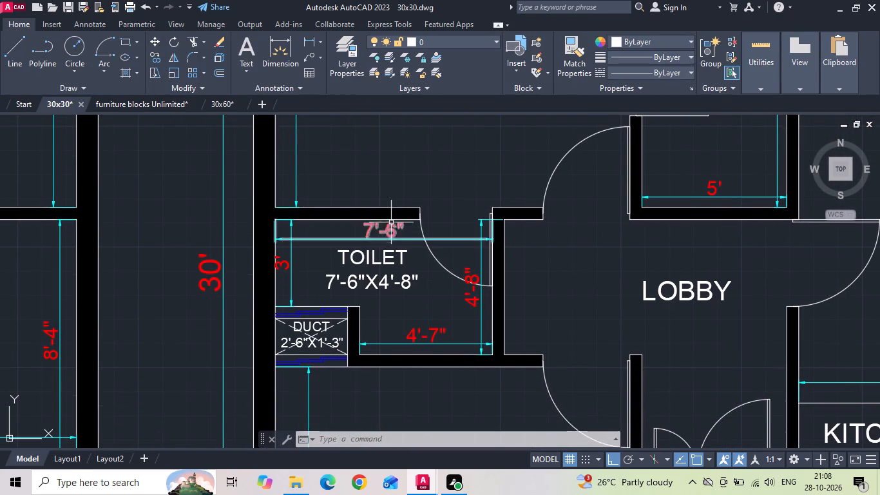
left_click(390, 214)
key("Delete")
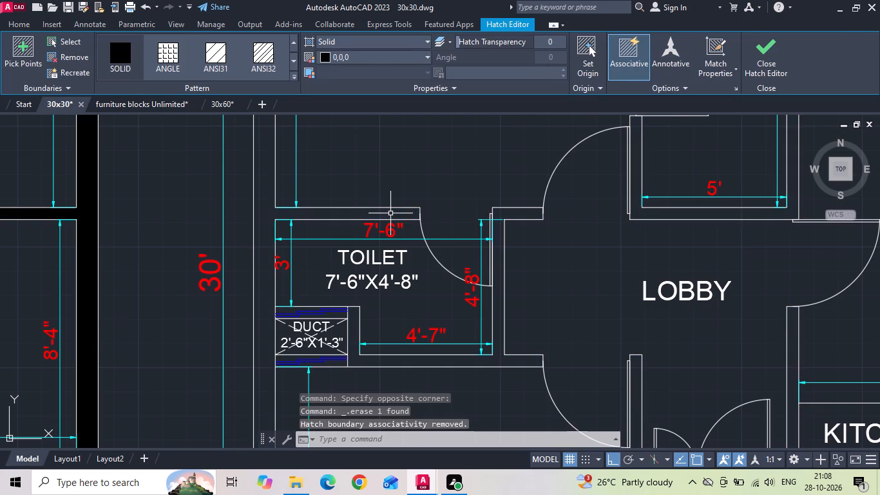
Delete the two short wall lines between the 7'-6"X4'-8" toilet's door and the adjoining room's door.
scroll(507, 225, "up", 1)
left_click_drag(523, 235, 522, 224)
left_click(510, 168)
key("Delete")
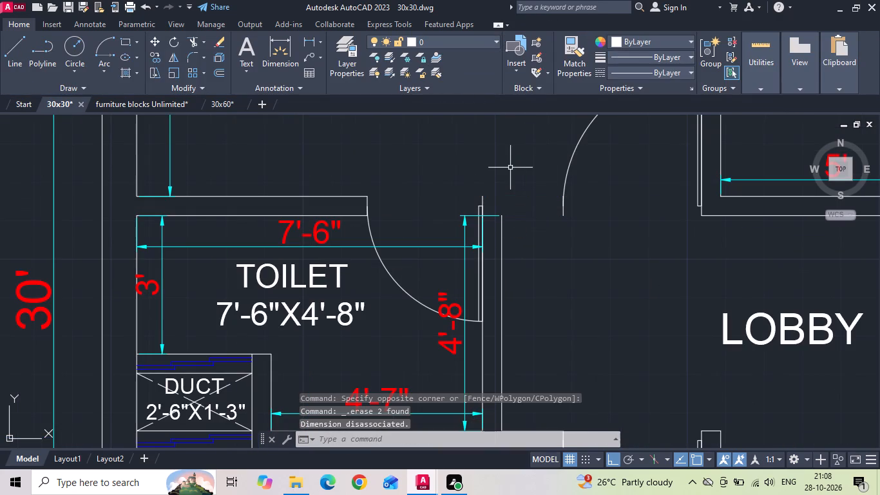
Extend both lines of the toilet's upper wall across the old door opening to the adjoining room's door jamb.
type("EX")
key("space")
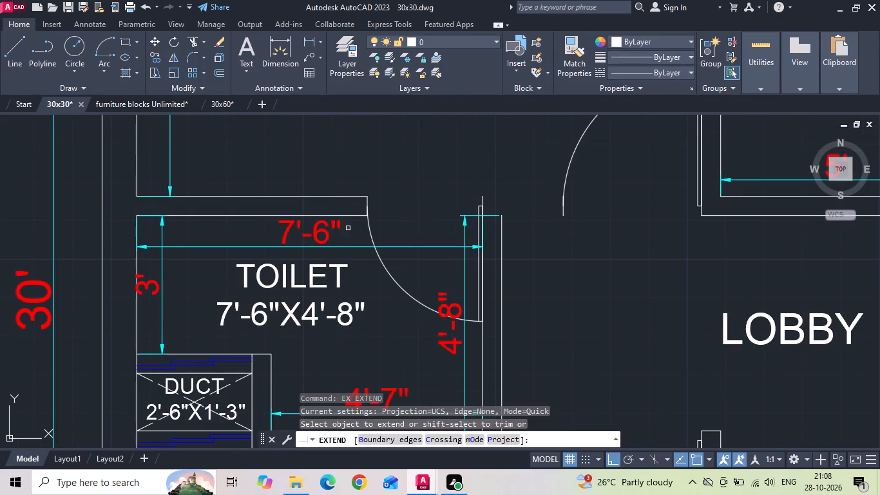
left_click_drag(349, 228, 361, 166)
left_click_drag(350, 211, 350, 229)
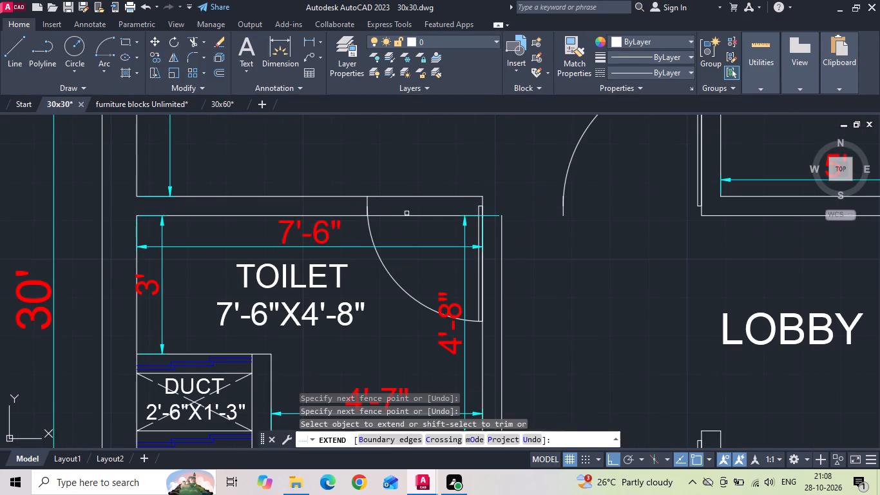
left_click_drag(409, 210, 409, 230)
left_click_drag(432, 162, 407, 233)
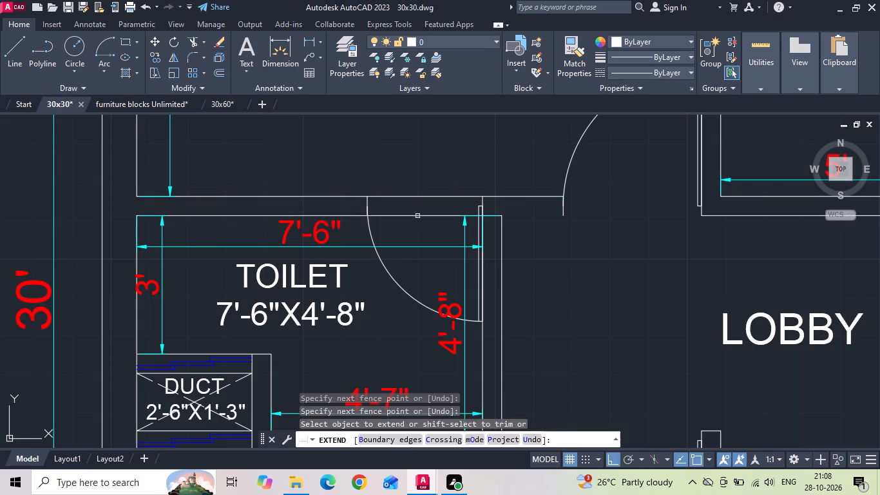
left_click_drag(421, 201, 403, 266)
key("Escape")
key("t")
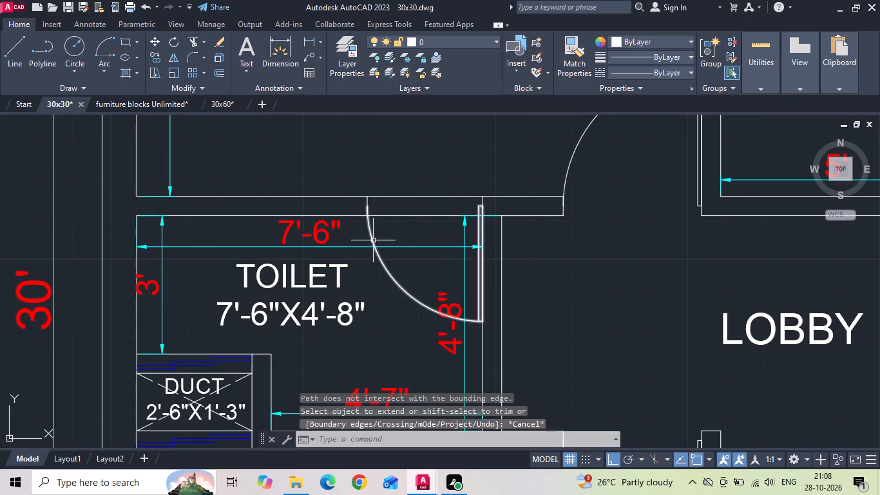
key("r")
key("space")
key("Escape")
Mirror the toilet door about a horizontal line through the toilet so it sits at the lower wall, erasing the source door.
left_click_drag(409, 265, 394, 298)
left_click(392, 302)
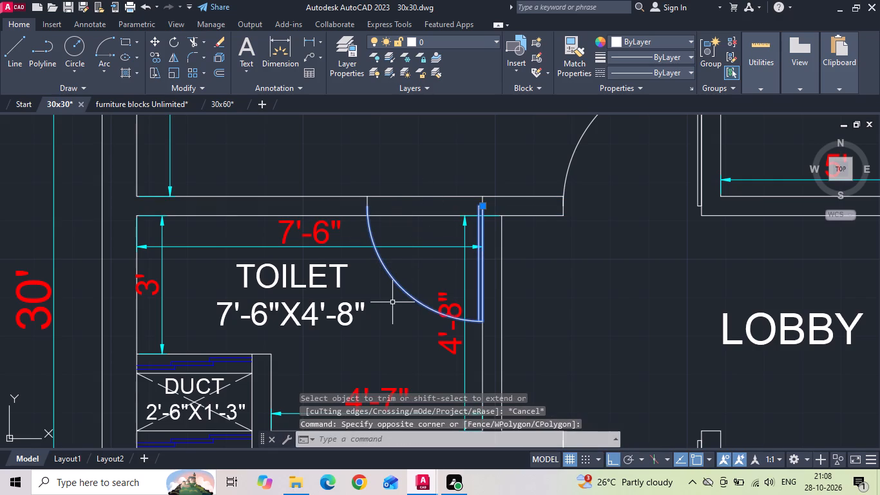
key("m")
key("i")
key("space")
scroll(405, 218, "down", 1)
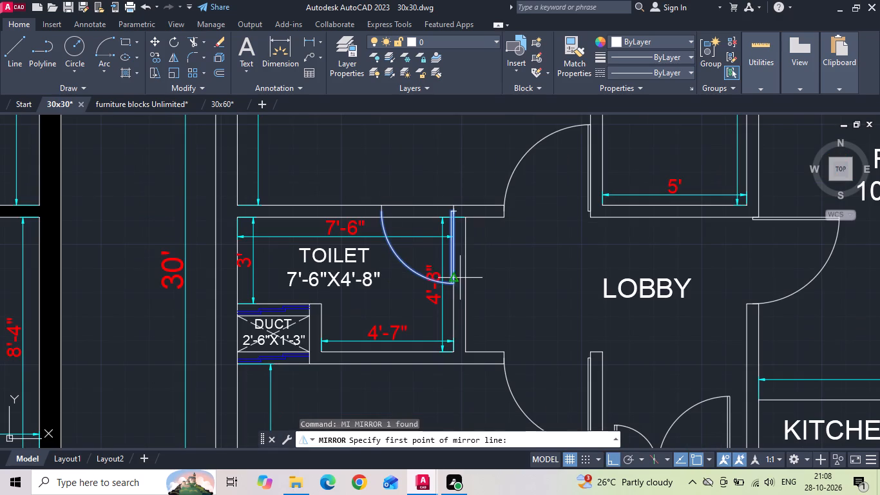
left_click(466, 278)
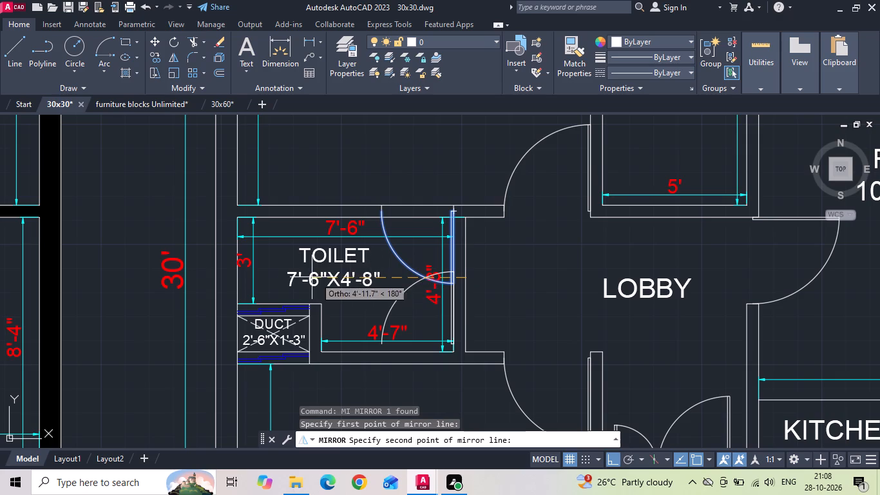
left_click(128, 278)
type("Y")
key("space")
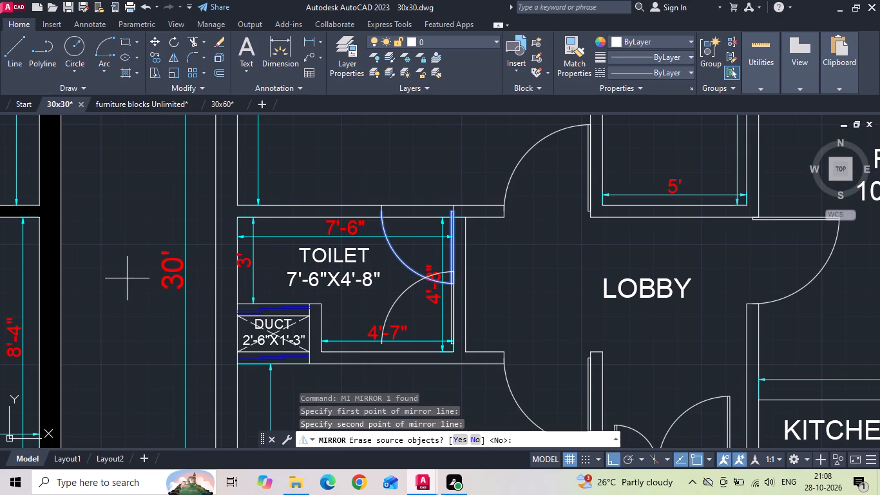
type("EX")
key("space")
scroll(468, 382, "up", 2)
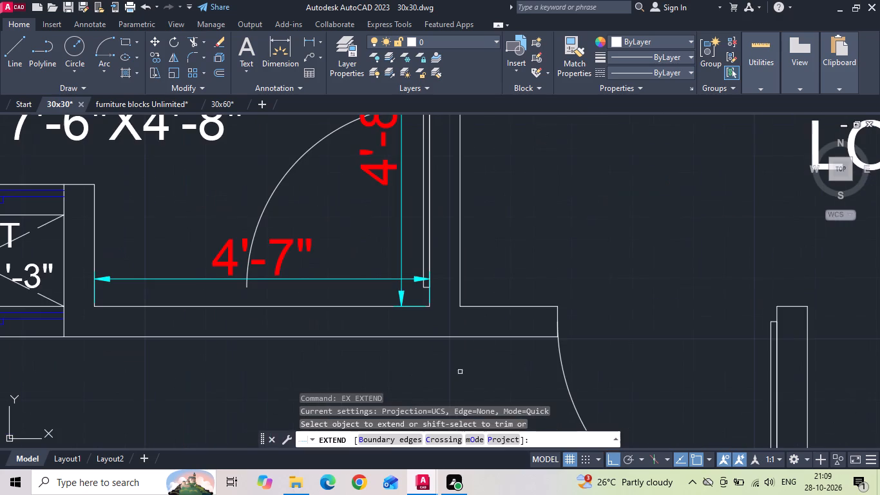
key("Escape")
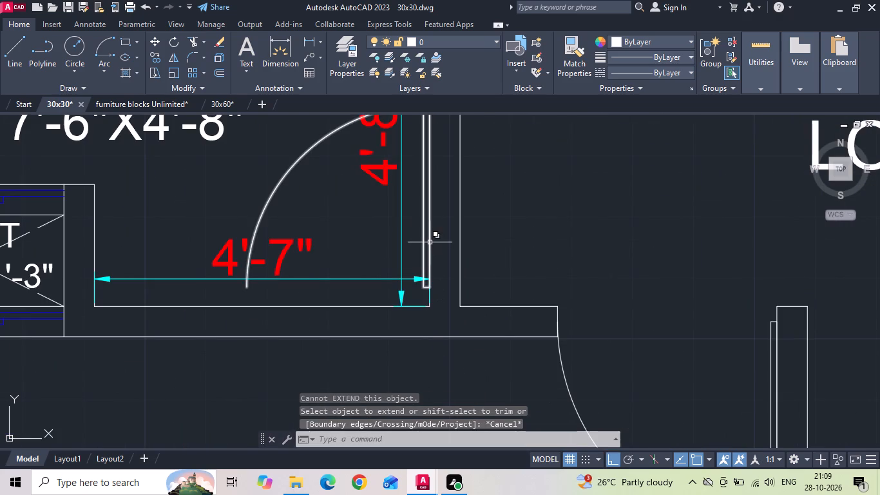
Stretch the lower end of the toilet's lobby-side inner wall line down past the lower wall.
scroll(419, 327, "down", 2)
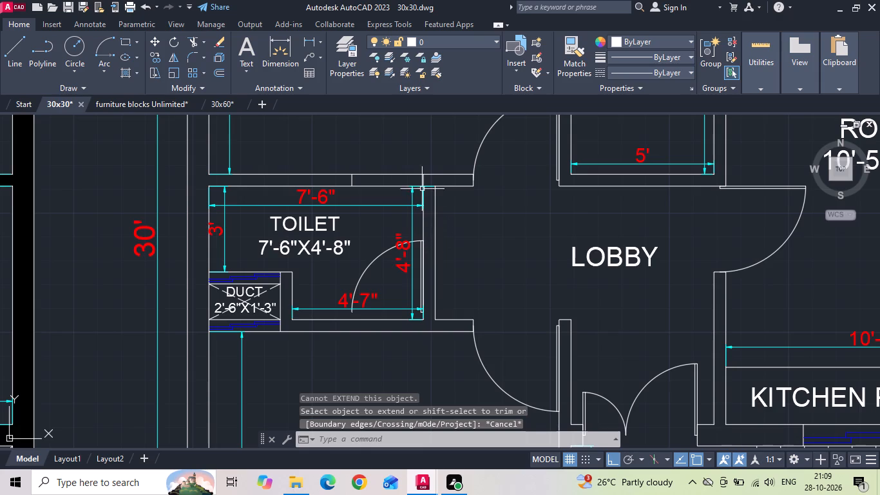
left_click(423, 177)
scroll(425, 335, "up", 2)
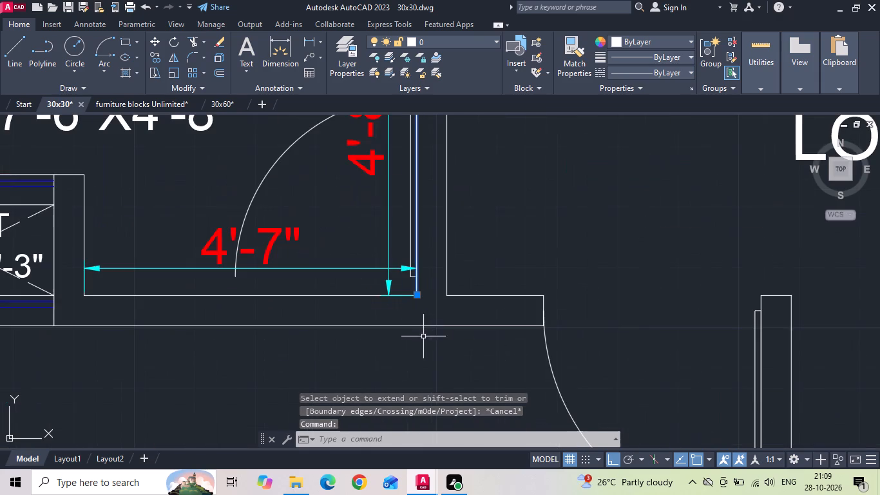
left_click_drag(417, 296, 416, 304)
left_click(410, 355)
key("Escape")
scroll(403, 367, "down", 2)
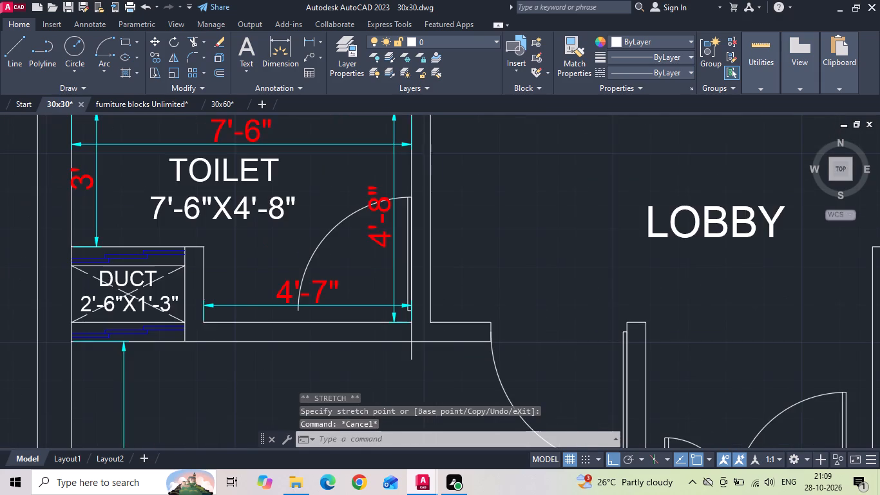
Trim that wall line's overhang below the lower wall and its short piece inside the upper wall.
key("t")
key("r")
key("space")
key("space")
left_click(410, 354)
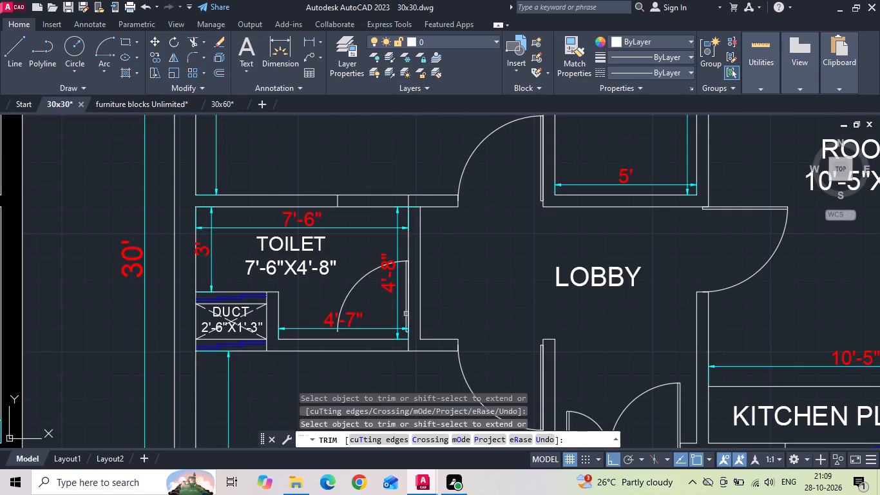
left_click(408, 200)
key("Escape")
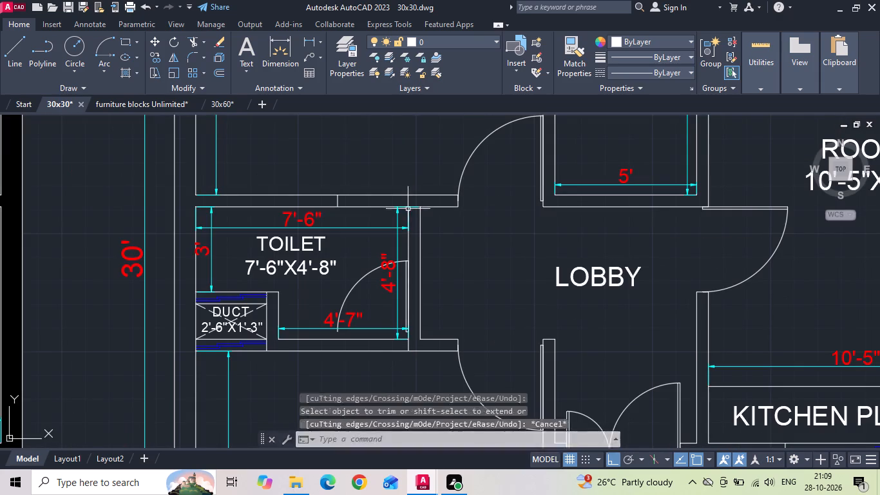
Offset the toilet's lobby-side inner wall line 2'6 into the toilet to mark the new doorway's other jamb.
type("O 2")
key("apostrophe")
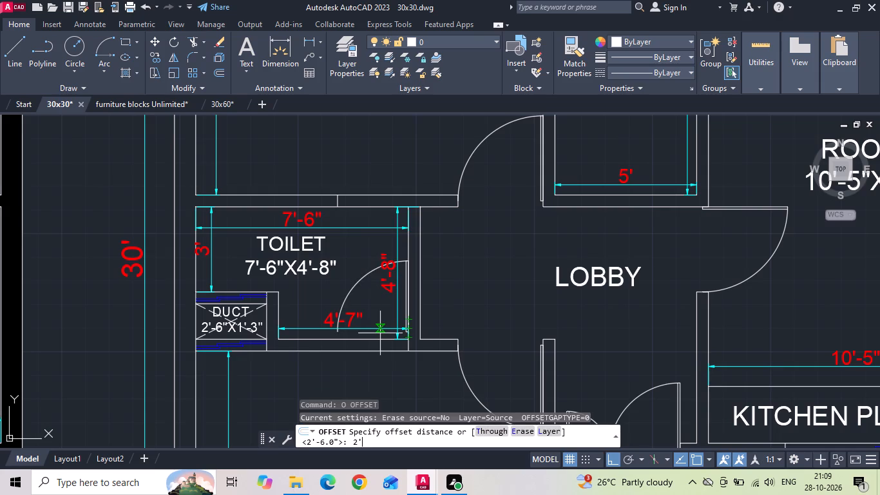
type("6")
key("space")
left_click_drag(408, 246, 401, 251)
left_click(347, 273)
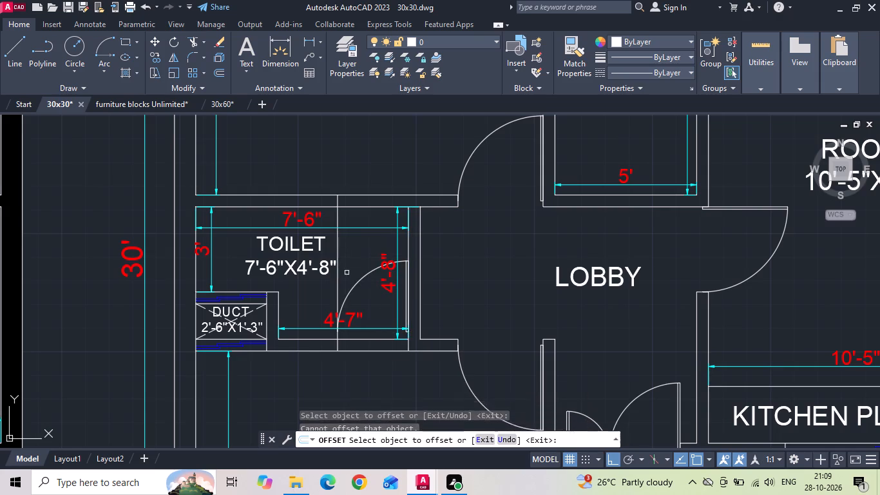
Trim the offset line at the lower wall and cut both lower wall lines between the jambs to open the doorway.
scroll(347, 383, "up", 1)
key("Escape")
type("TR")
key("space")
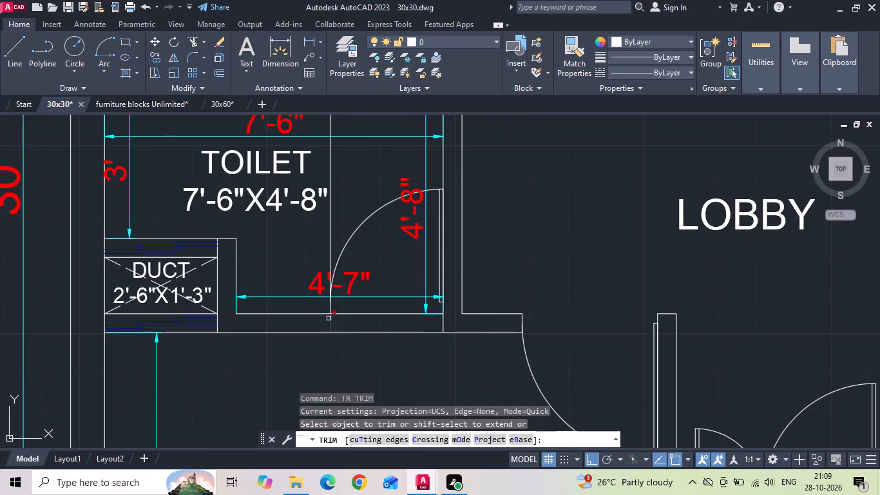
left_click(328, 309)
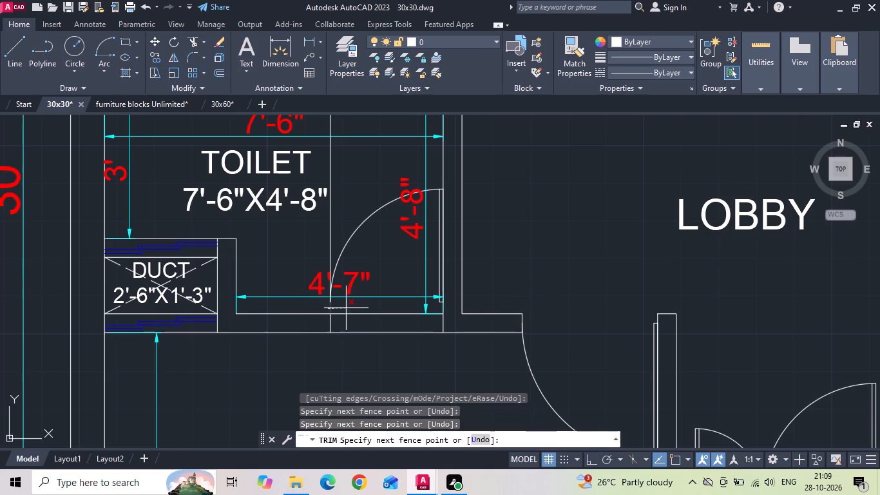
left_click(359, 332)
left_click(370, 336)
left_click(369, 326)
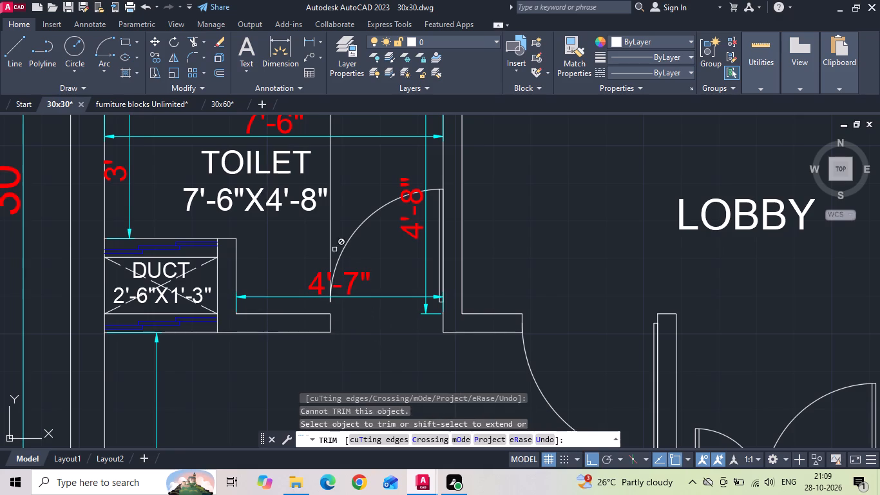
key("Escape")
Delete the leftover offset line running through the toilet above the new doorway.
left_click(330, 236)
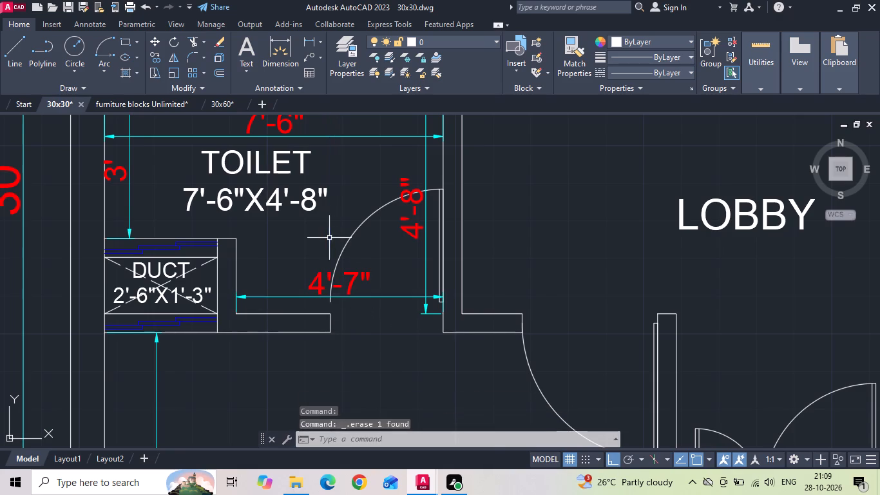
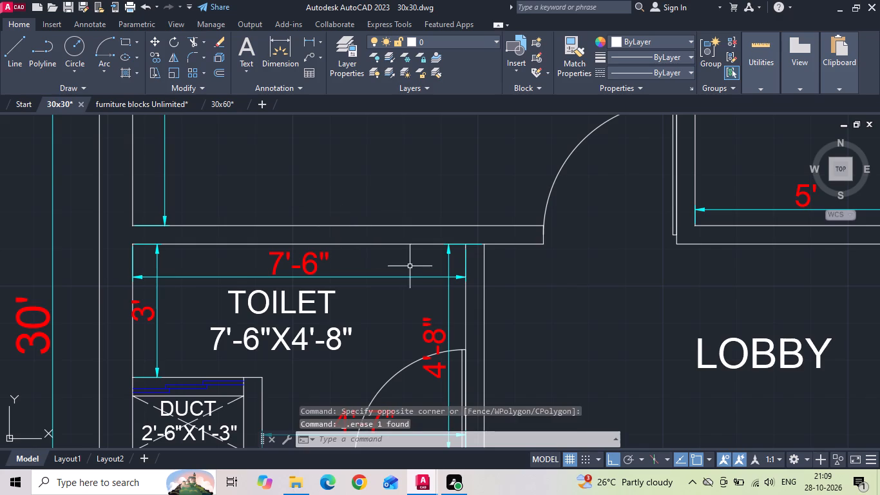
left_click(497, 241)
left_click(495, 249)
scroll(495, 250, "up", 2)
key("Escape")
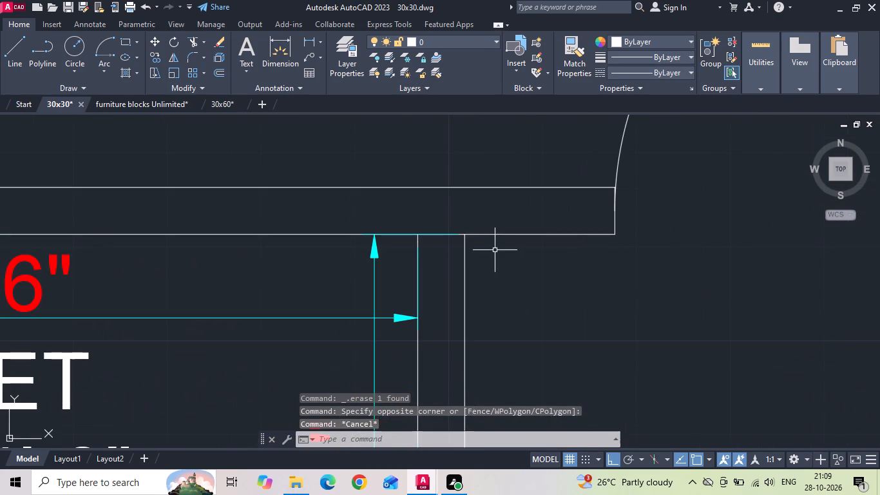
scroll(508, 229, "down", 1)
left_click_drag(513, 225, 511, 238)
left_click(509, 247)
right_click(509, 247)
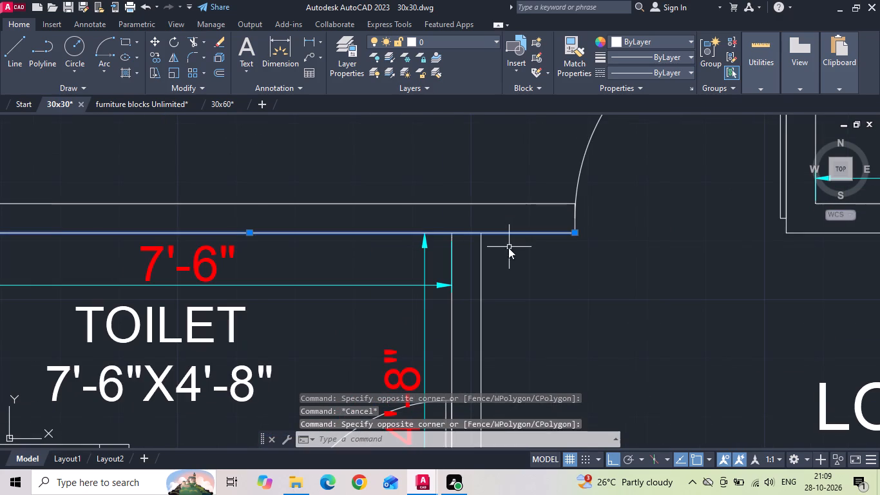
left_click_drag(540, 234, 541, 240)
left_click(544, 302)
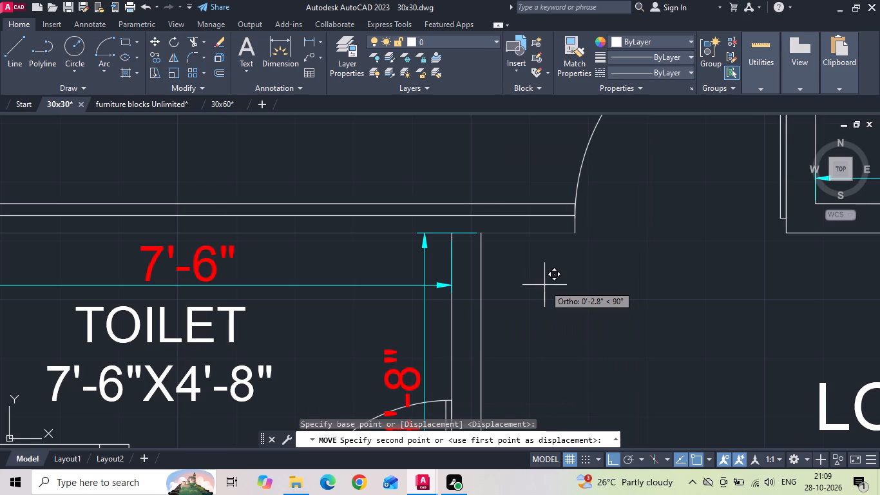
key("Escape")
Shift the toilet's 4'-8" dimension extension point clear and trim the upper wall line between the two lobby-side wall lines.
left_click_drag(433, 258, 407, 257)
left_click(403, 257)
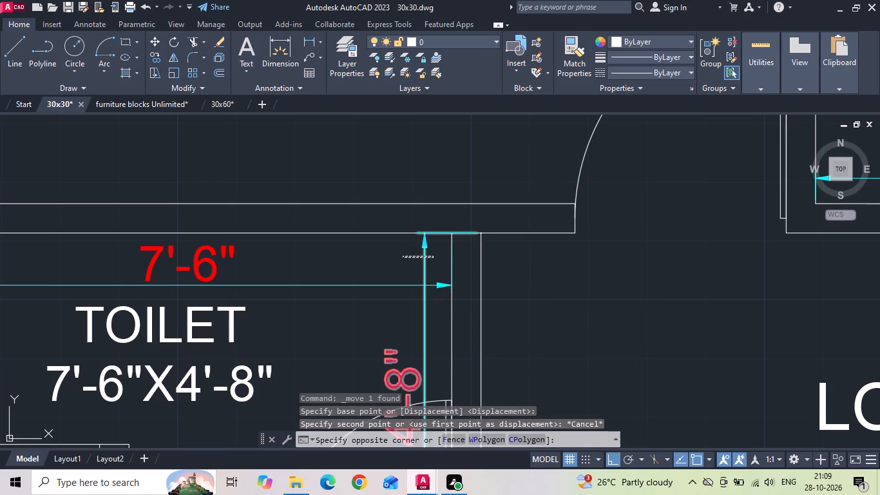
left_click_drag(479, 232, 454, 240)
left_click(338, 238)
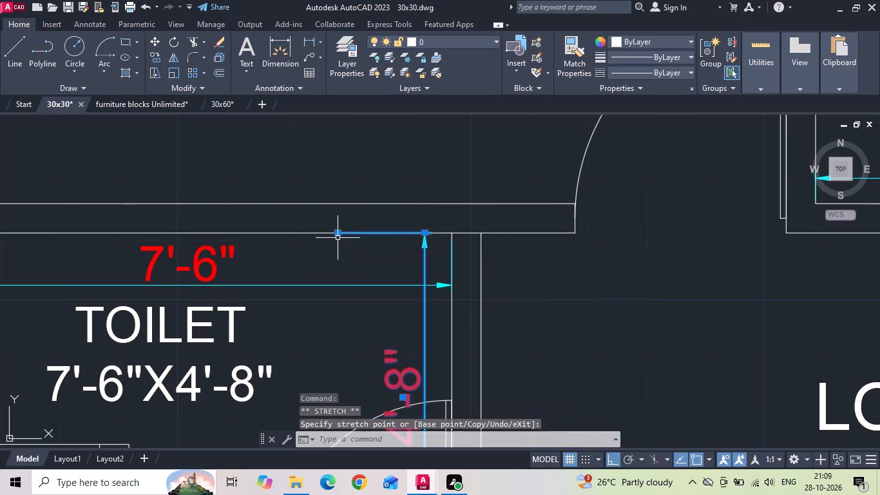
key("Escape")
key("t")
key("r")
key("space")
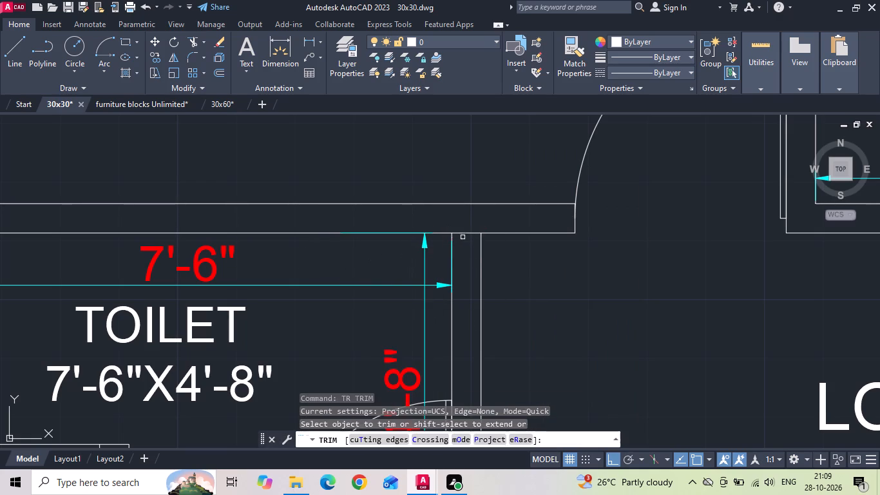
left_click(464, 233)
key("Escape")
Move the 4'-8" dimension's upper extension point back to the toilet's lobby-side wall.
left_click_drag(432, 256, 421, 259)
left_click(419, 260)
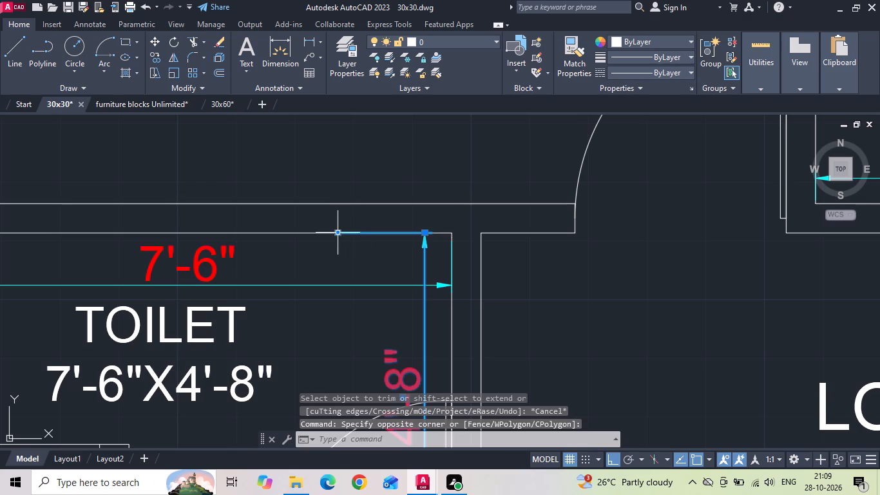
left_click(337, 231)
left_click(484, 235)
key("Escape")
key("g")
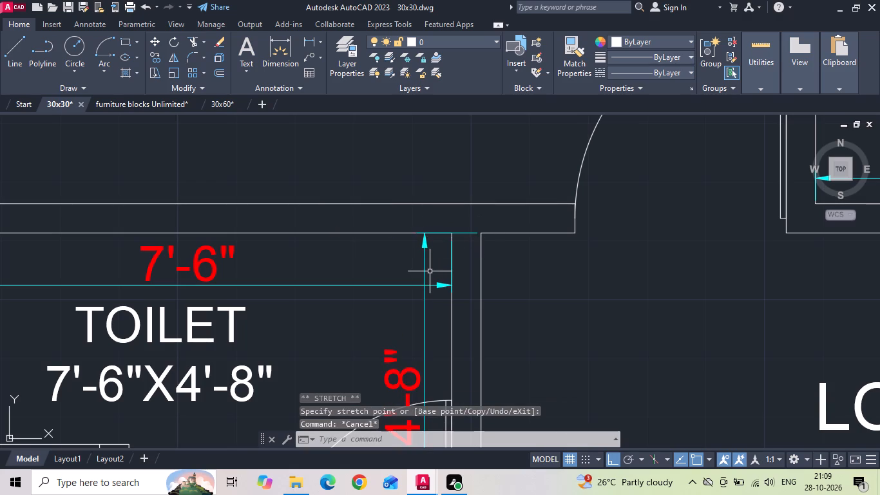
key("Escape")
Hatch the walls around the first floor's 5'-0"X8'-7" toilet and the wall between Room-01 and its toilet in solid black.
type("H")
key("space")
scroll(443, 226, "down", 1)
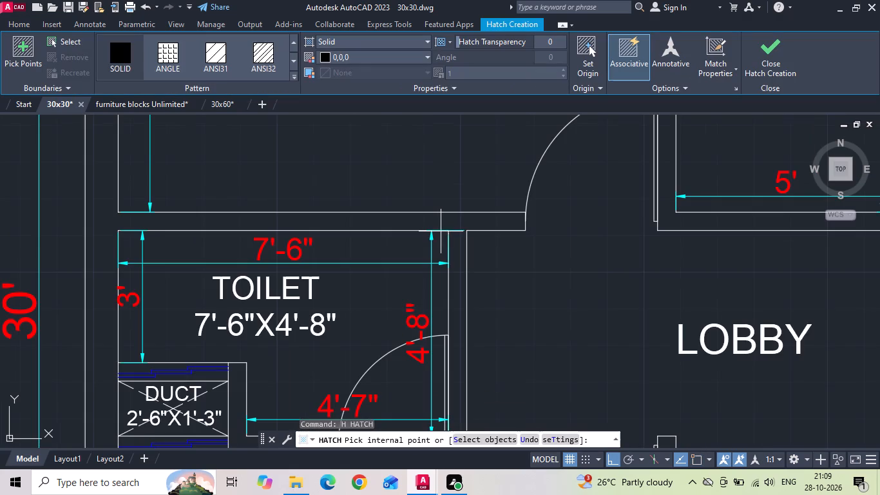
scroll(443, 223, "down", 2)
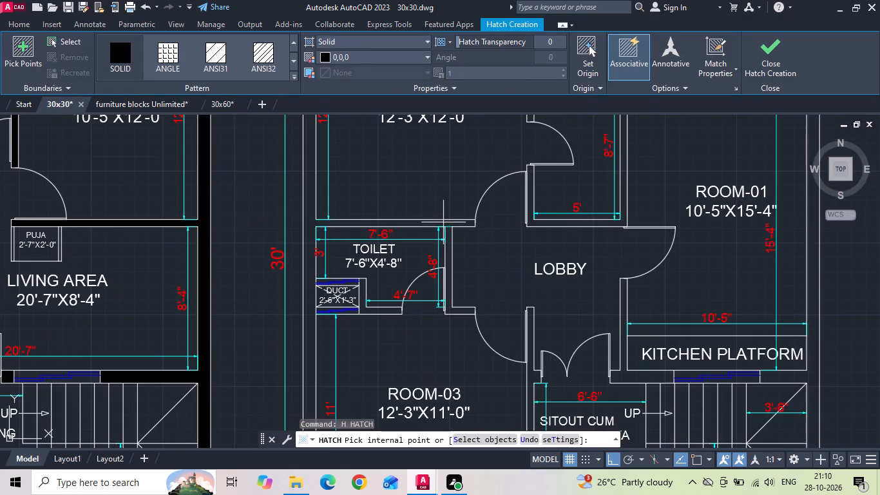
left_click(443, 222)
key("ctrl+z")
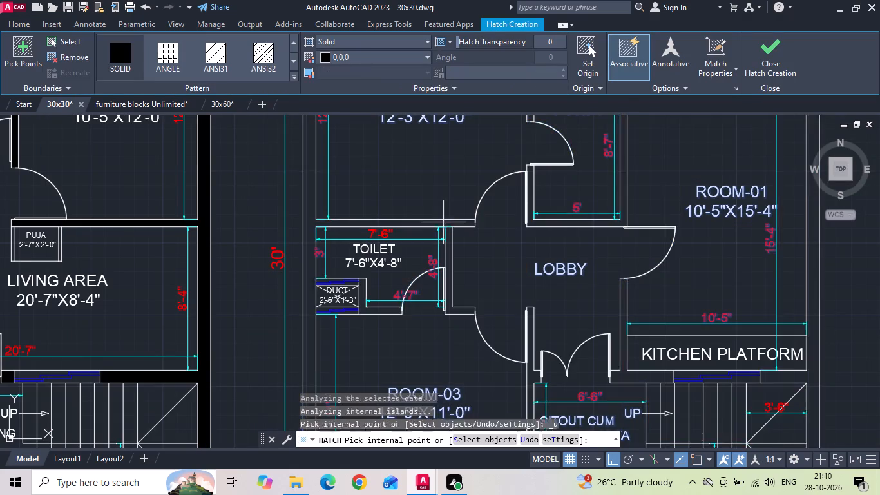
scroll(443, 222, "down", 2)
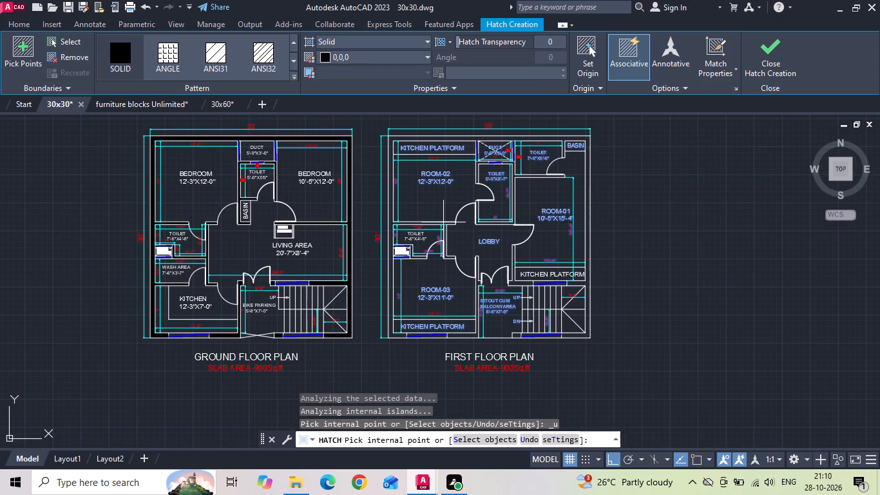
left_click(443, 222)
key("ctrl+z")
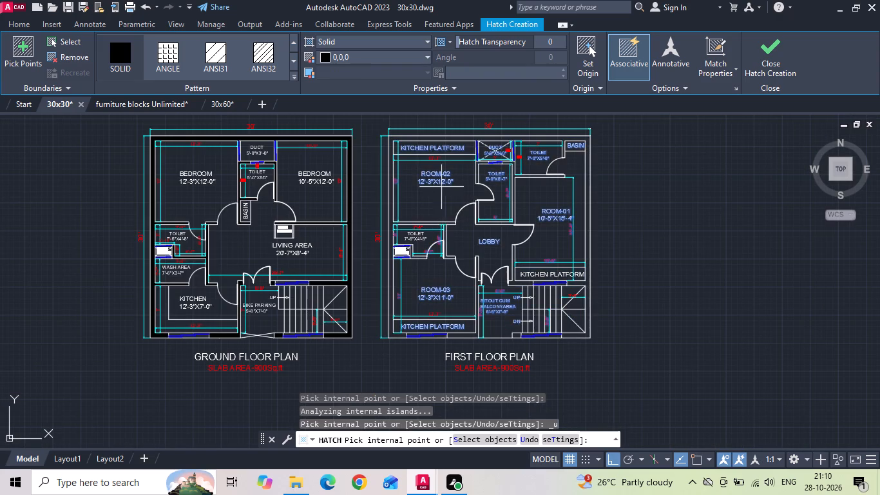
scroll(476, 135, "up", 2)
left_click(476, 211)
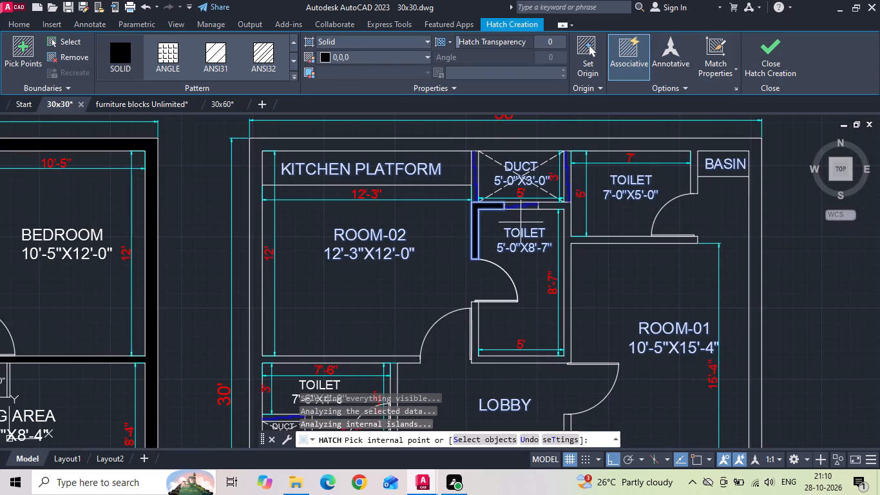
left_click(566, 211)
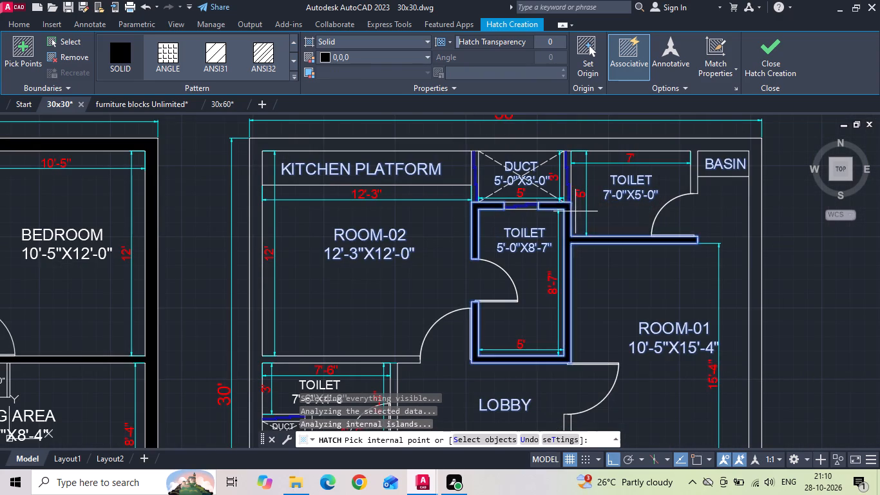
Hatch the wall between the lobby entrance and Room-01's kitchen platform and the wall between Room-03 and the sitout in solid black.
scroll(602, 215, "up", 1)
middle_click_drag(600, 216, 450, 272)
scroll(468, 266, "down", 1)
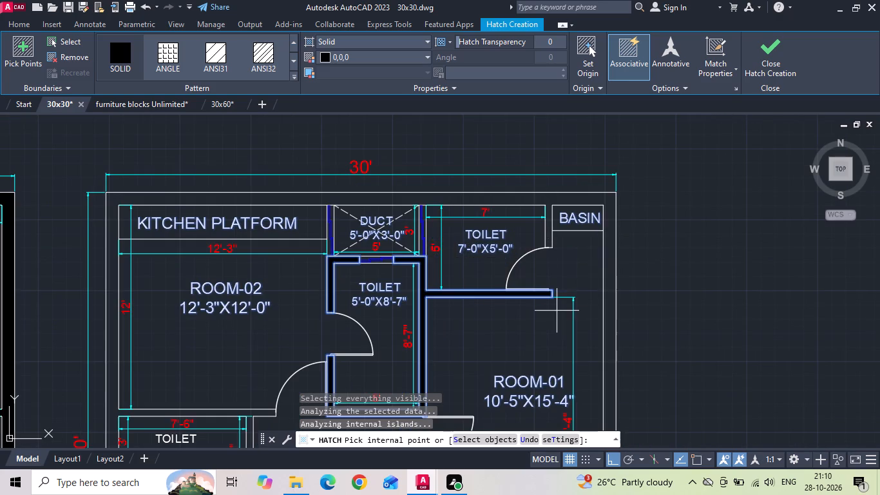
scroll(542, 209, "down", 2)
scroll(489, 340, "up", 3)
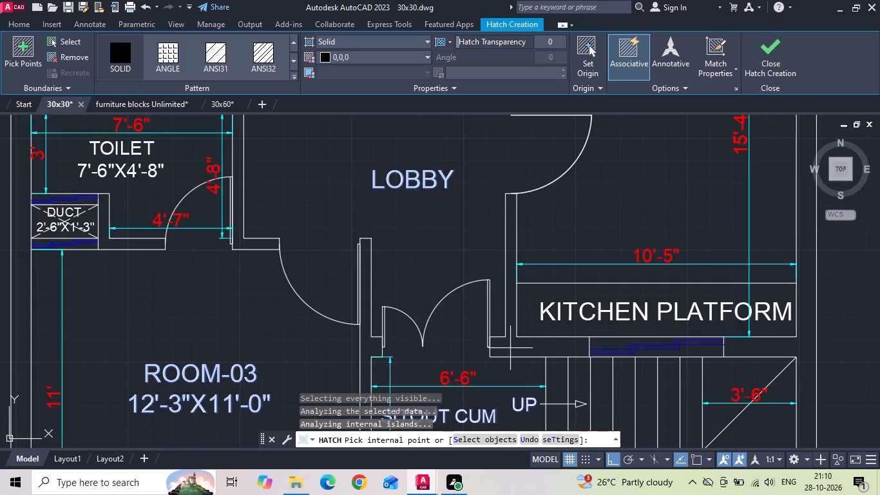
scroll(510, 347, "down", 1)
left_click(512, 344)
middle_click_drag(421, 339, 465, 255)
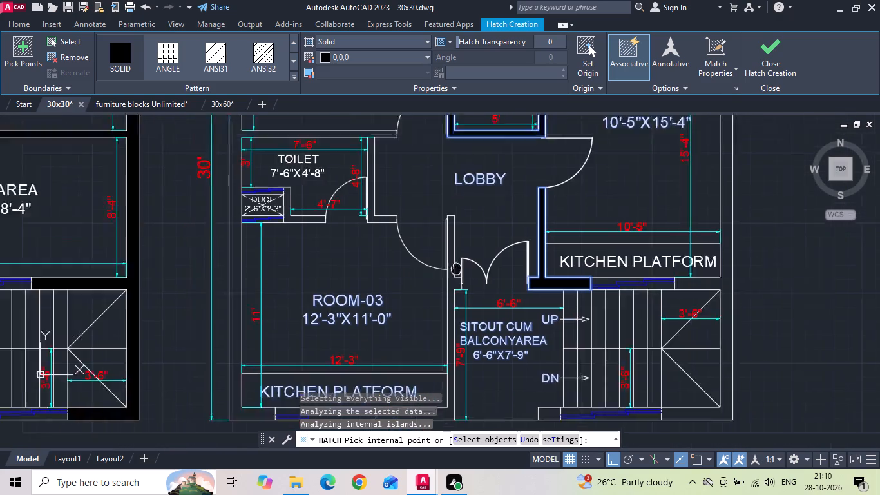
middle_click_drag(465, 255, 493, 208)
left_click(492, 210)
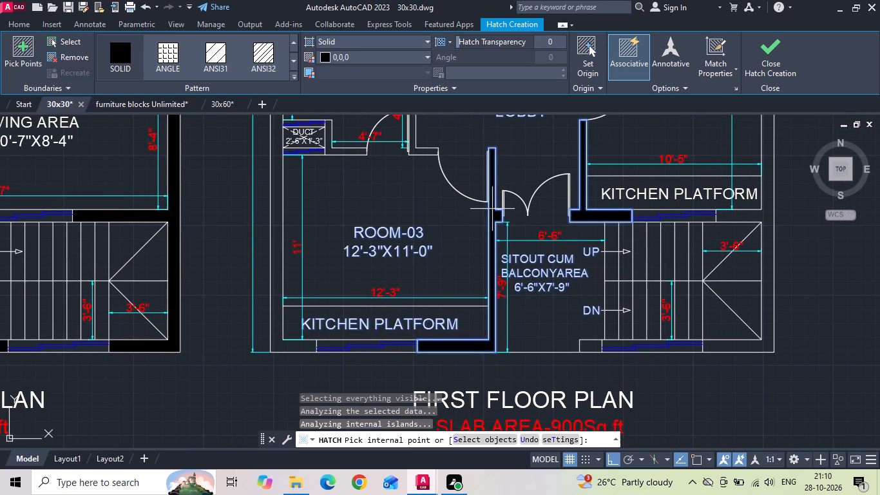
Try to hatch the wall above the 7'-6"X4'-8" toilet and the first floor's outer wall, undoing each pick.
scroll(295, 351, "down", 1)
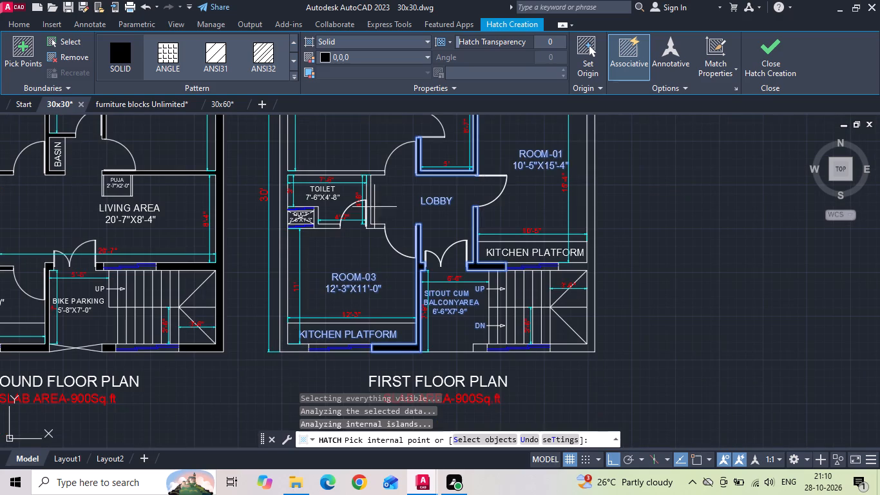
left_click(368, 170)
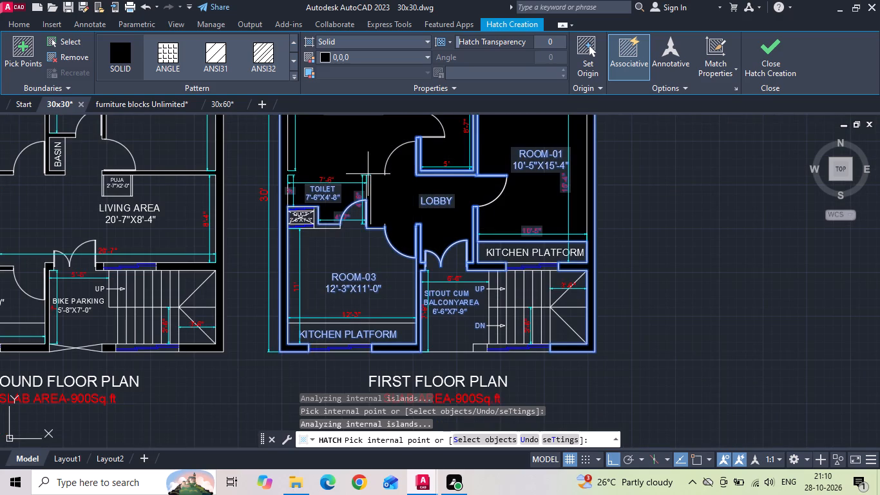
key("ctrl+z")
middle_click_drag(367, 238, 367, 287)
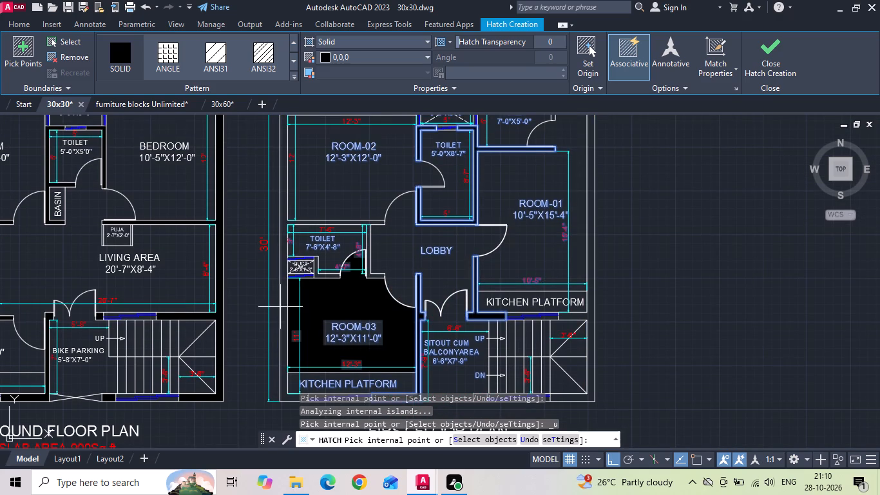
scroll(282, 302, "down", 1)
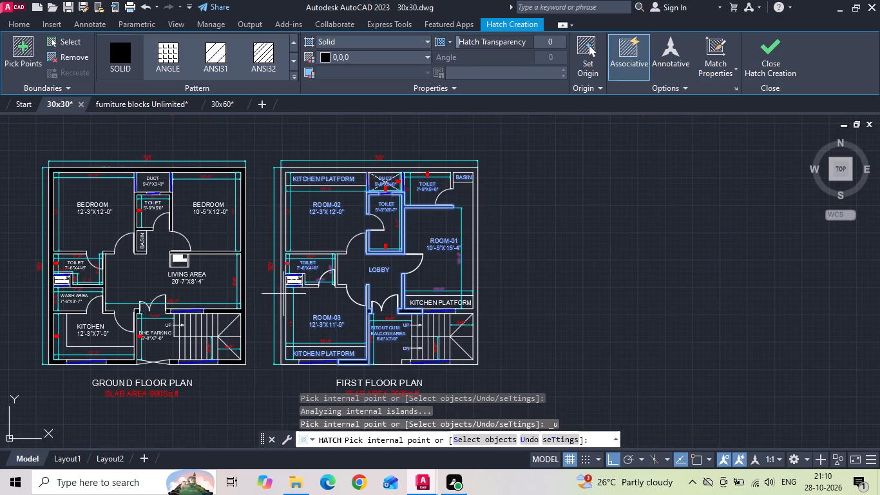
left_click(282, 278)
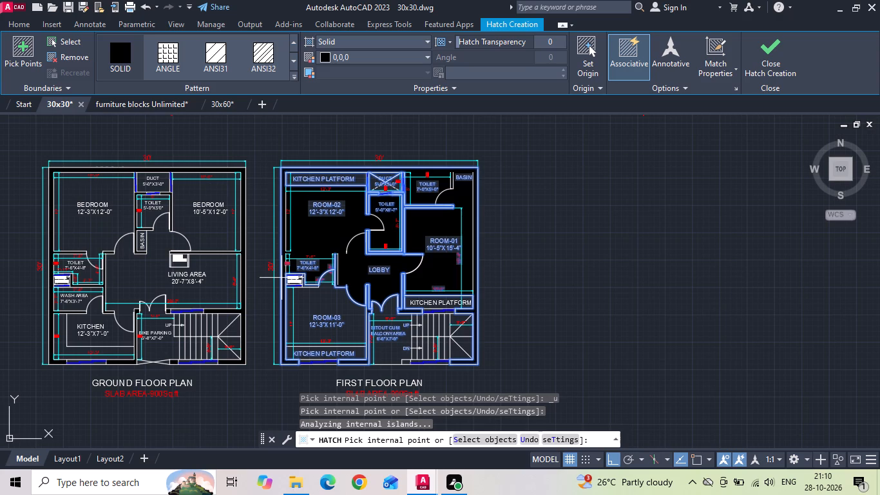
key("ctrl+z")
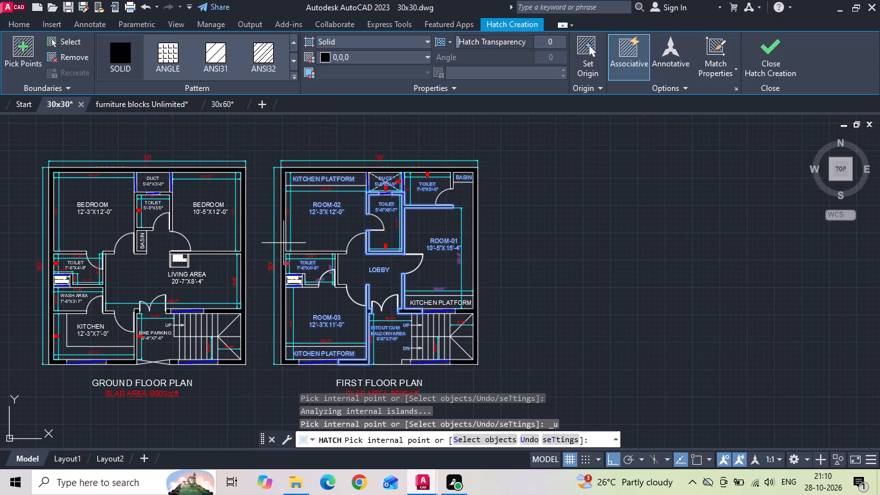
Hatch the first floor's outer walls, the connected toilet walls and the L-shaped wall beside the small duct in solid black.
left_click(283, 243)
scroll(365, 159, "up", 2)
scroll(330, 312, "up", 2)
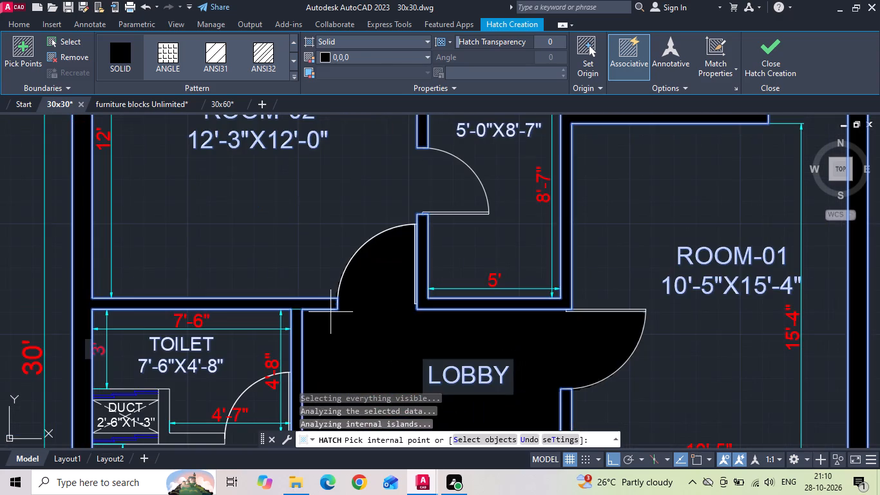
scroll(364, 199, "down", 2)
scroll(344, 290, "up", 2)
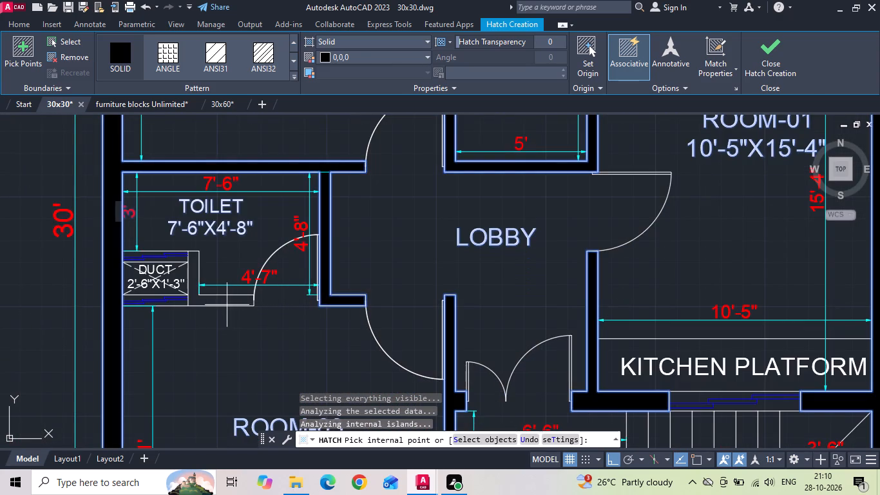
left_click(225, 301)
scroll(254, 309, "down", 1)
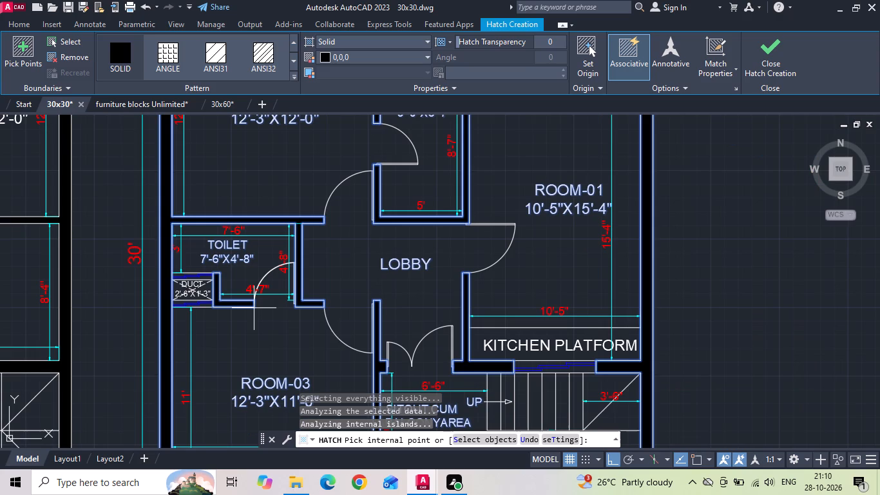
key("Escape")
Move the toilet's 3' dimension line slightly inward, away from the outer wall.
scroll(178, 261, "up", 2)
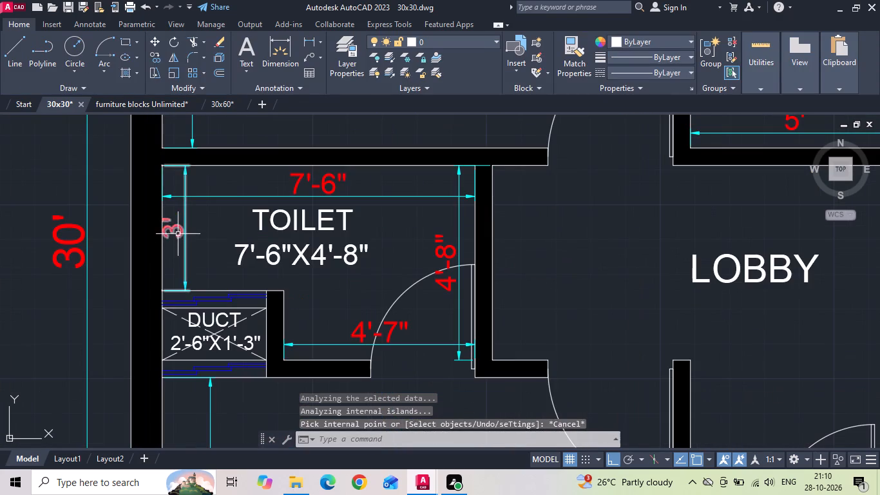
left_click(178, 234)
scroll(176, 166, "up", 1)
left_click(190, 166)
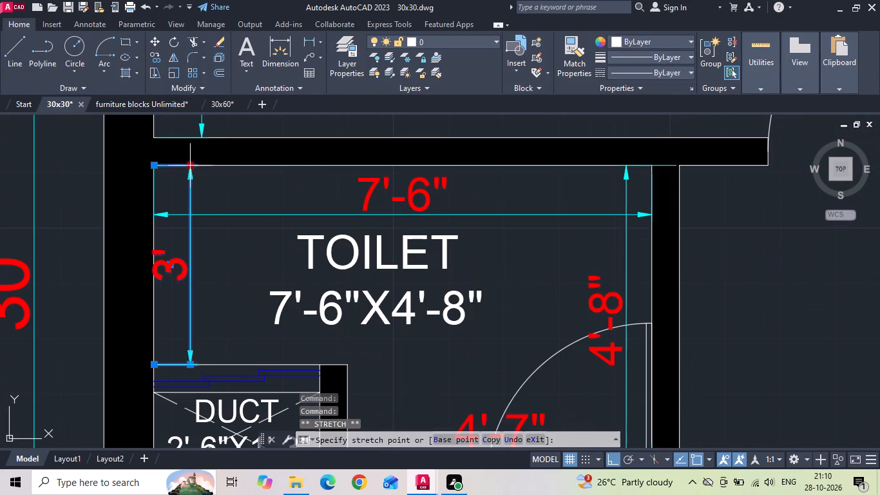
left_click(215, 163)
scroll(343, 220, "down", 2)
key("Escape")
scroll(462, 253, "down", 3)
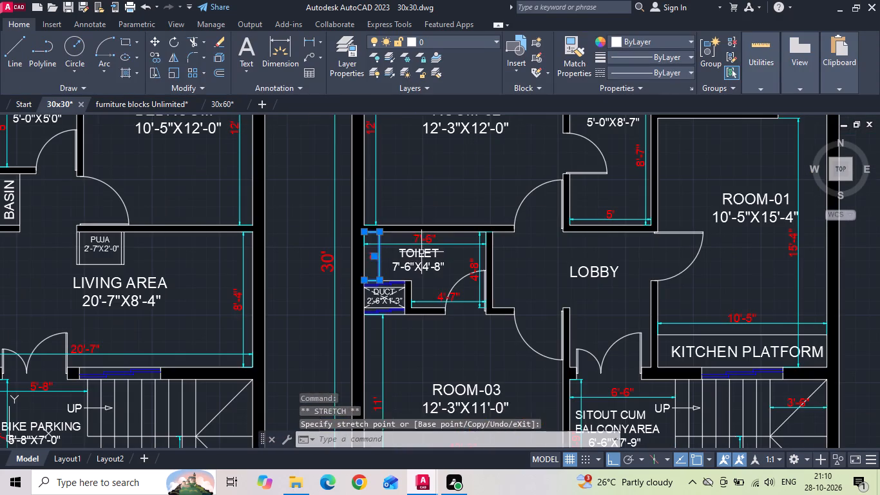
key("Escape")
Save the 30x30 drawing.
key("ctrl+s")
scroll(421, 252, "down", 2)
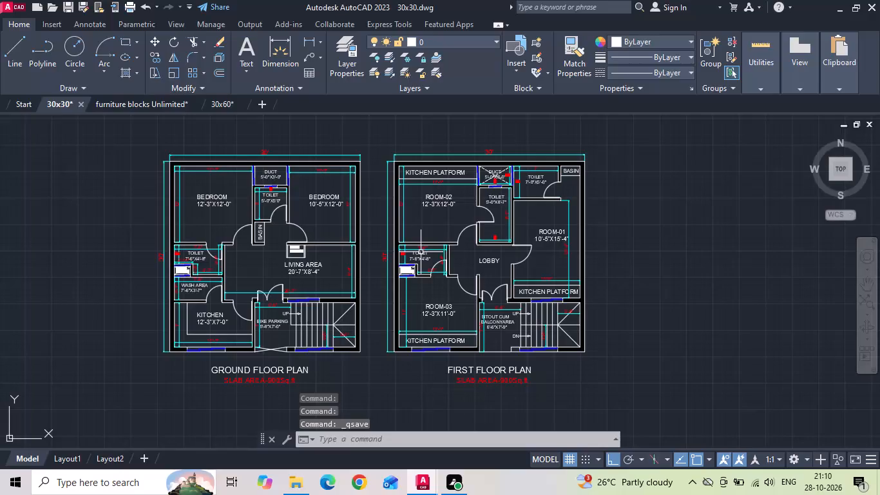
scroll(420, 252, "down", 2)
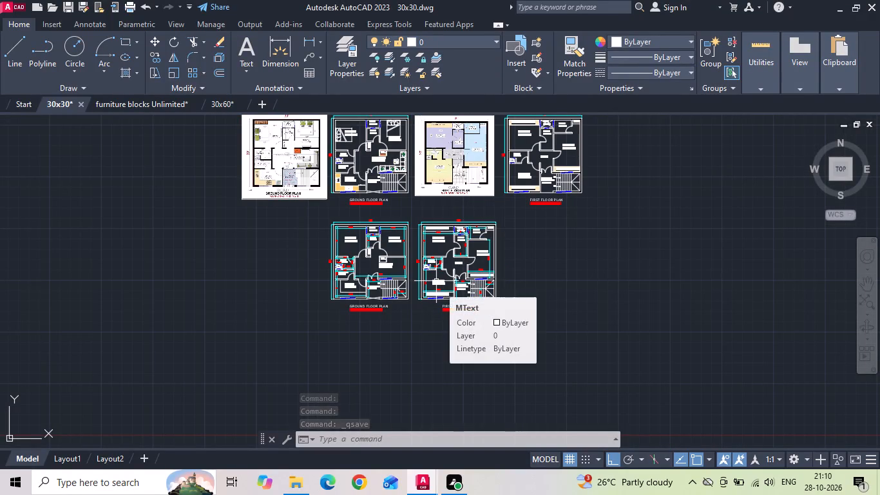
key("ctrl+s")
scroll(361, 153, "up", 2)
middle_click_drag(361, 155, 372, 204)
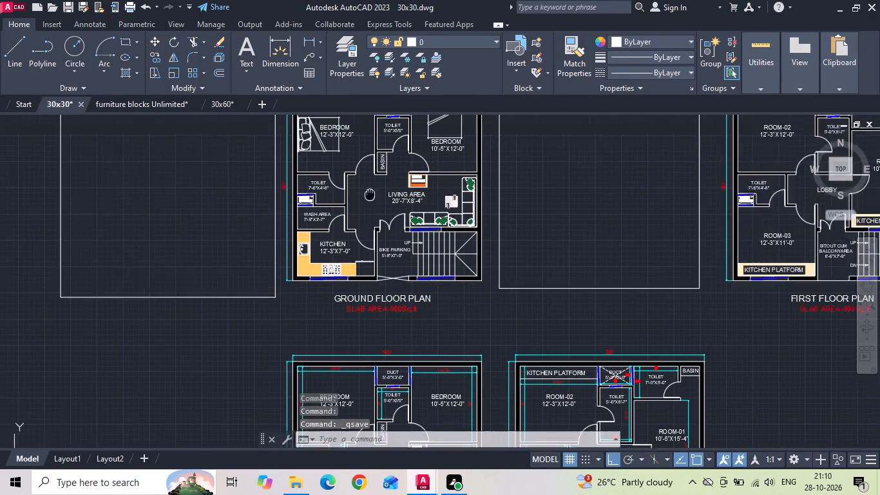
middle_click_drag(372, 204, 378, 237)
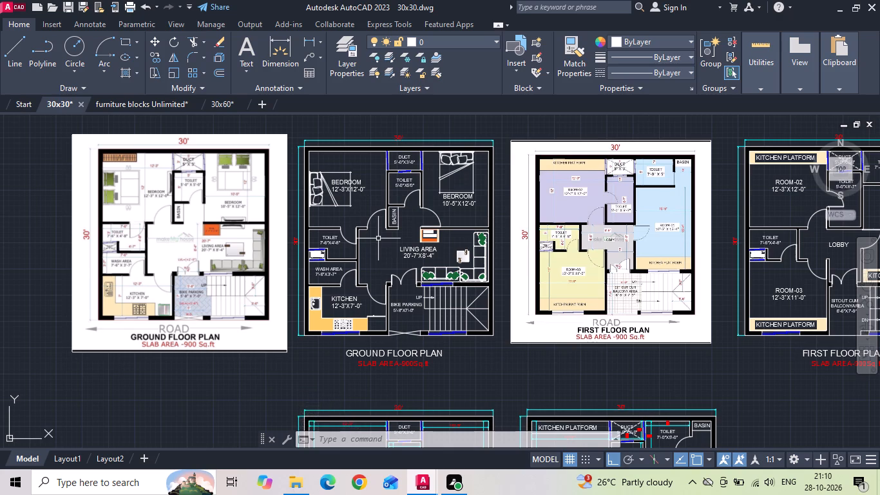
Hatch the pillows on the 12'-3"X12'-0" bedroom's bed with solid green 88,186,72, leaving the middle pillow unfilled.
scroll(283, 160, "up", 2)
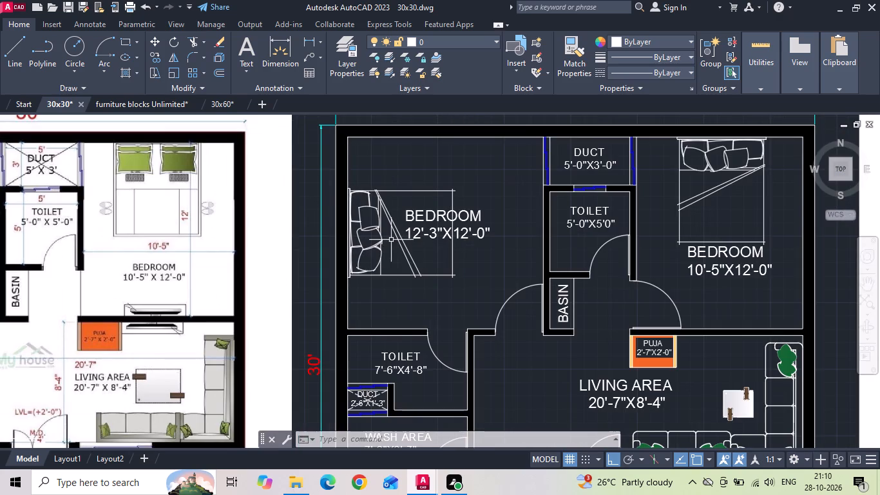
type("H")
key("space")
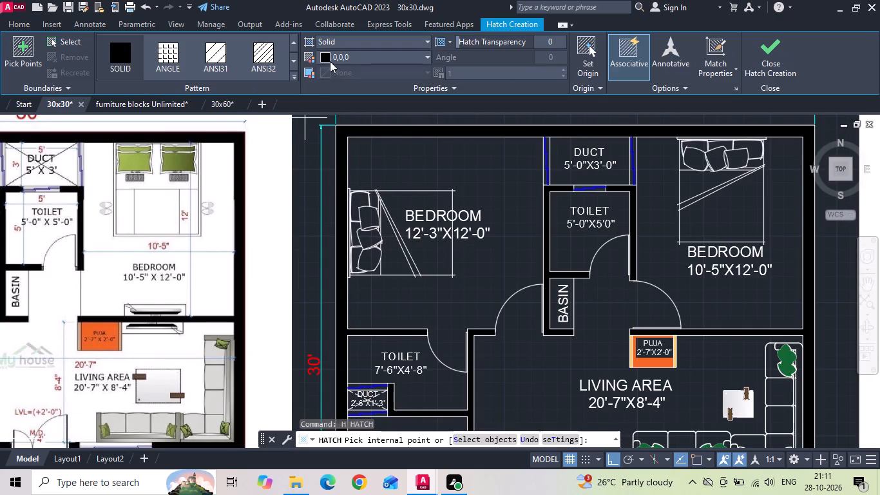
left_click(327, 56)
left_click(412, 139)
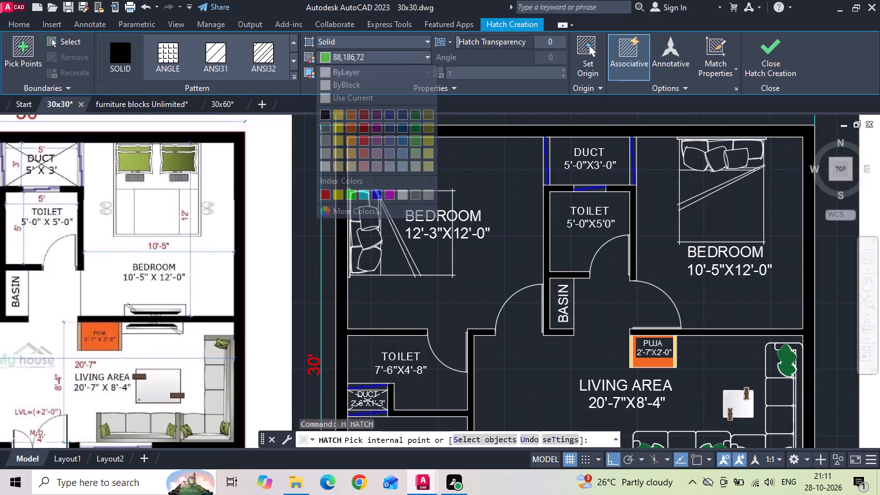
left_click(356, 204)
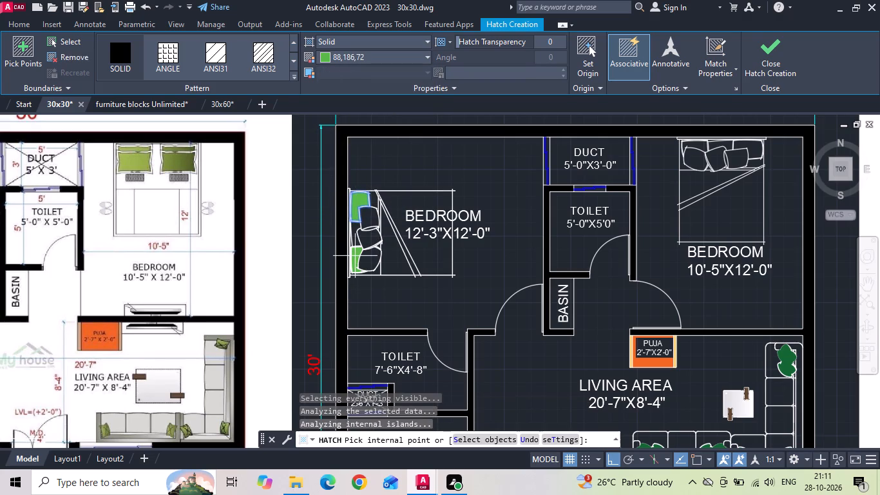
left_click(355, 256)
left_click(357, 237)
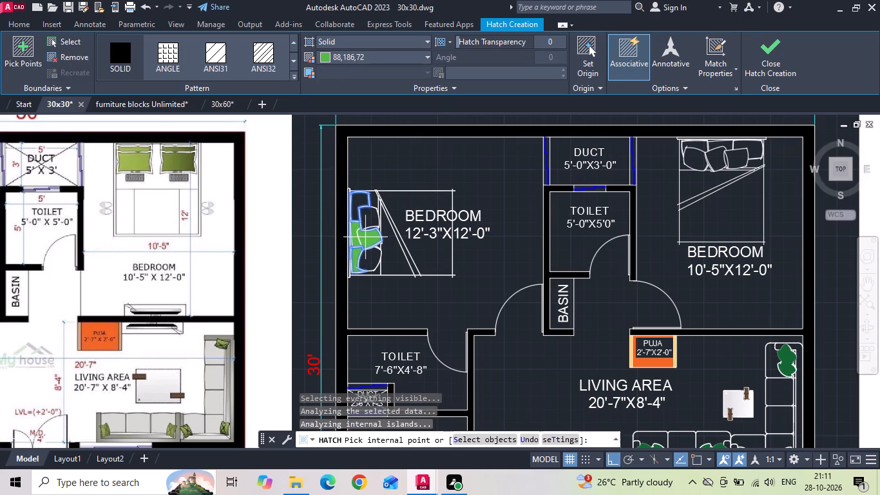
key("ctrl+z")
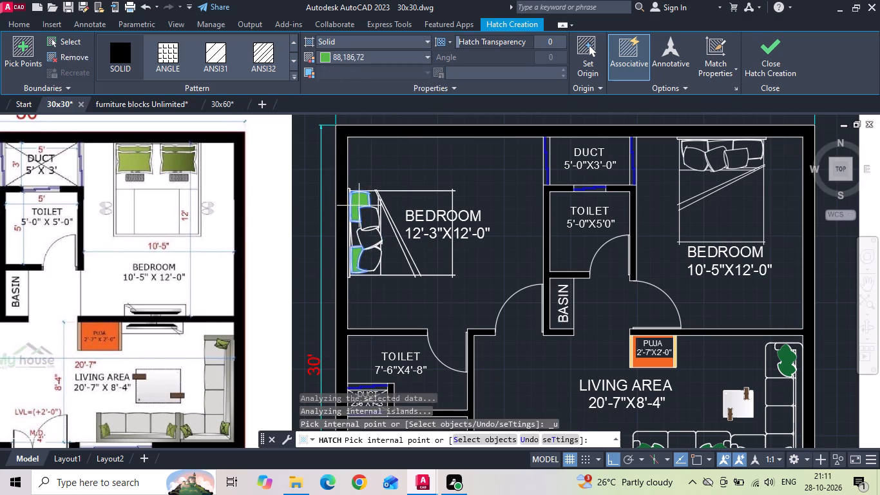
scroll(362, 214, "up", 1)
left_click(367, 220)
left_click(370, 277)
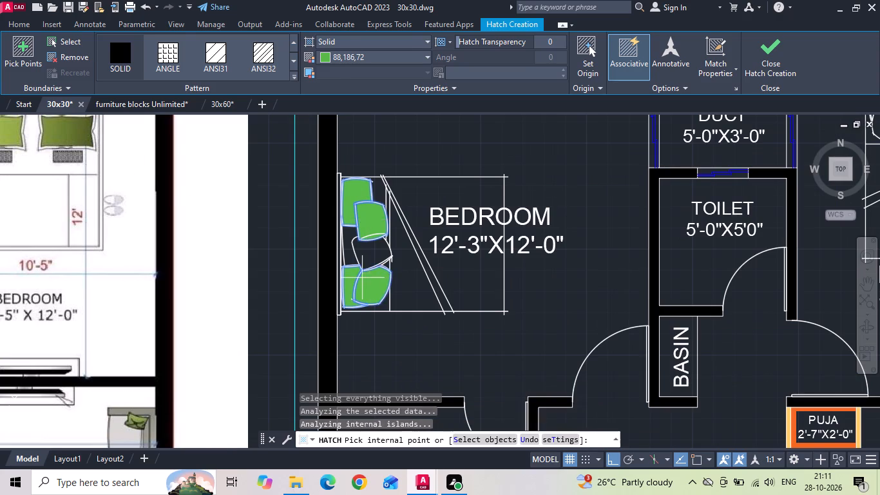
key("space")
Hatch the outer and front pillows on the 10'-5"X12'-0" bedroom's bed with the same solid green, leaving the middle one unfilled.
scroll(260, 265, "down", 2)
scroll(548, 207, "up", 2)
key("space")
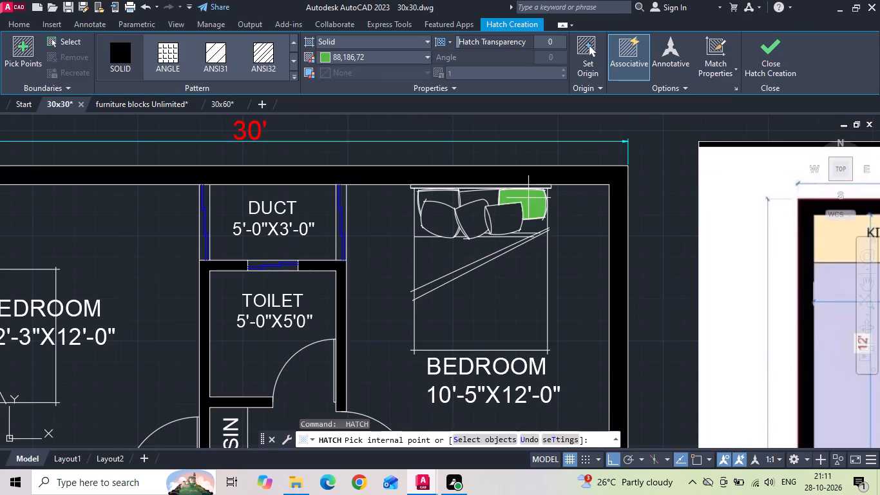
left_click(529, 197)
left_click(504, 219)
key("space")
key("space")
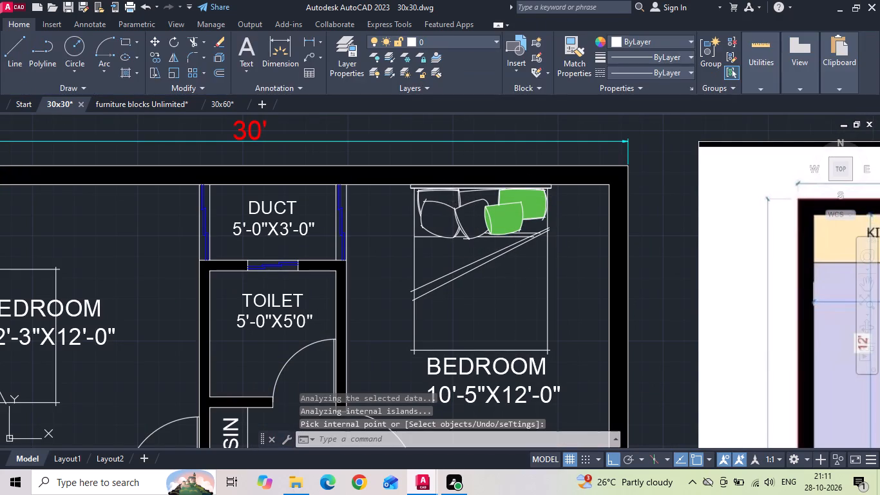
left_click(441, 195)
left_click(437, 216)
key("space")
scroll(504, 191, "down", 2)
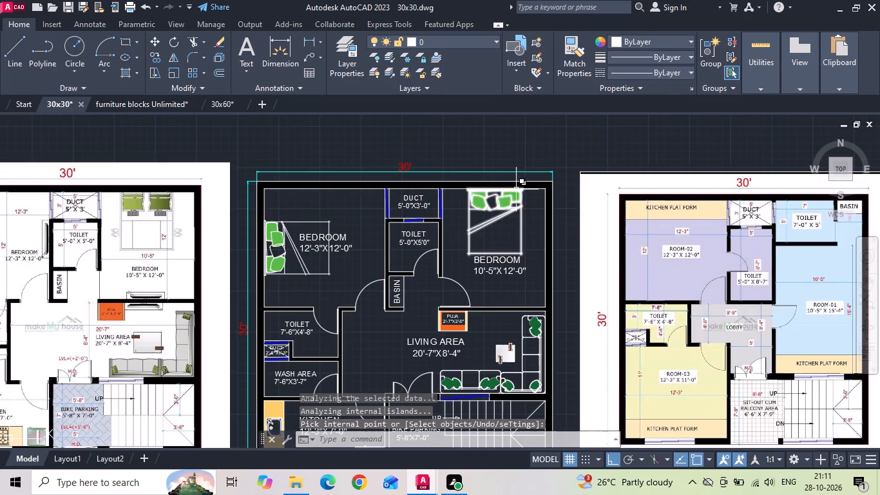
key("Escape")
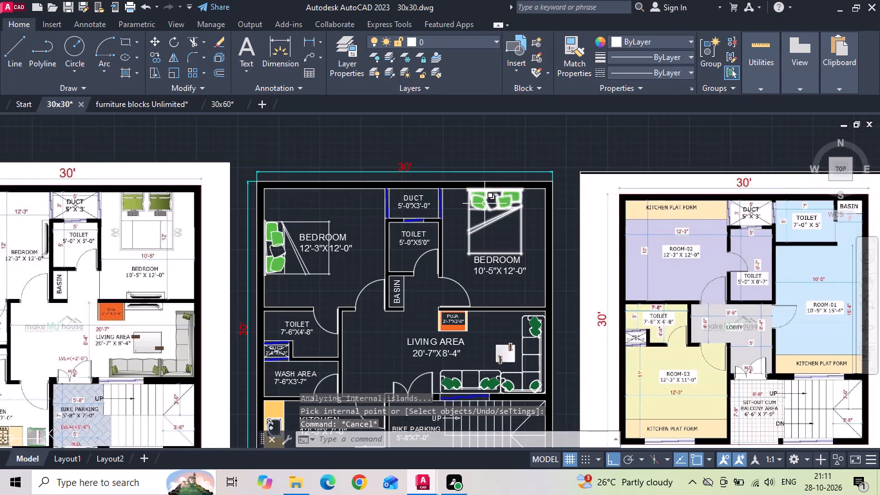
Copy the flat TV and tall brown wardrobe blocks from the furniture blocks Unlimited drawing into the 30x30 drawing, above the ground floor plan.
scroll(484, 204, "down", 1)
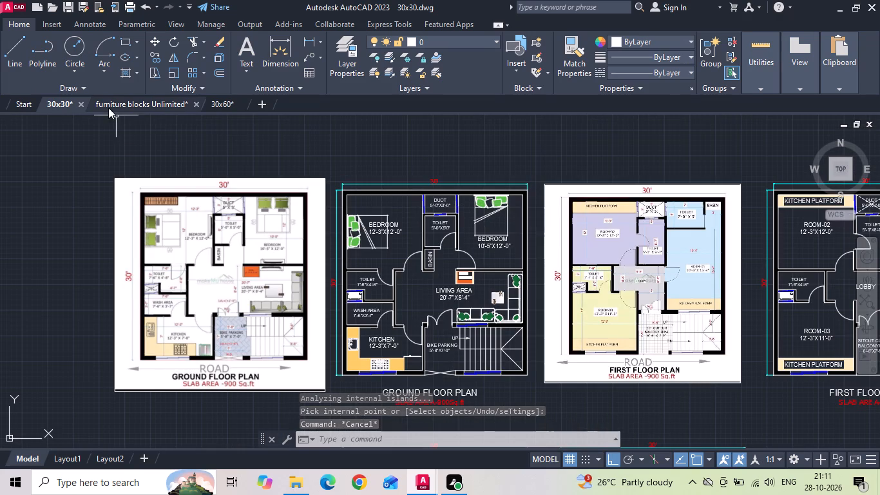
left_click(109, 105)
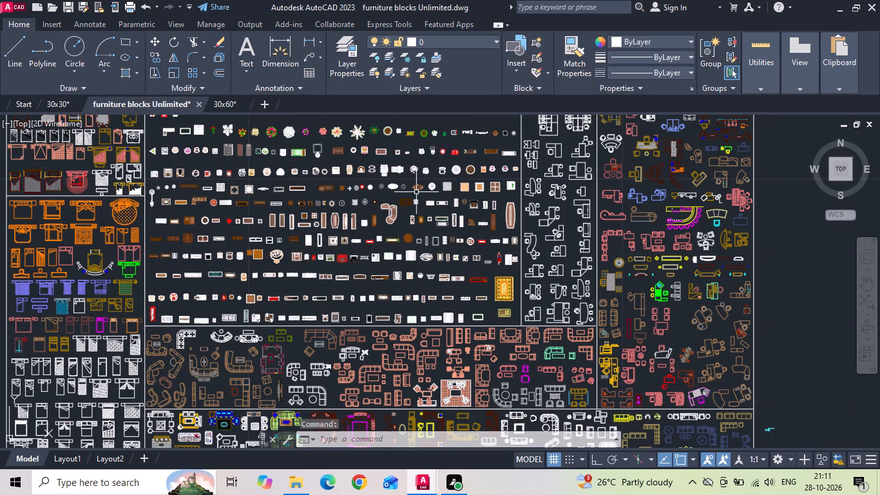
scroll(340, 145, "up", 2)
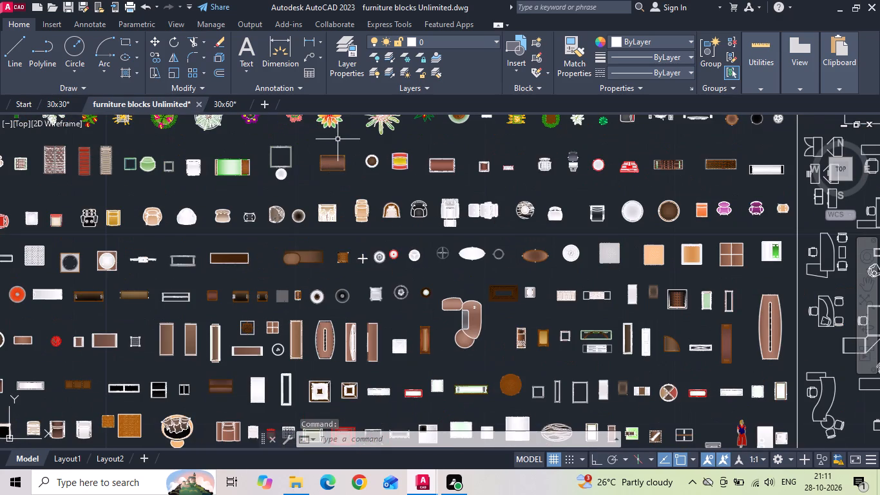
scroll(716, 164, "up", 2)
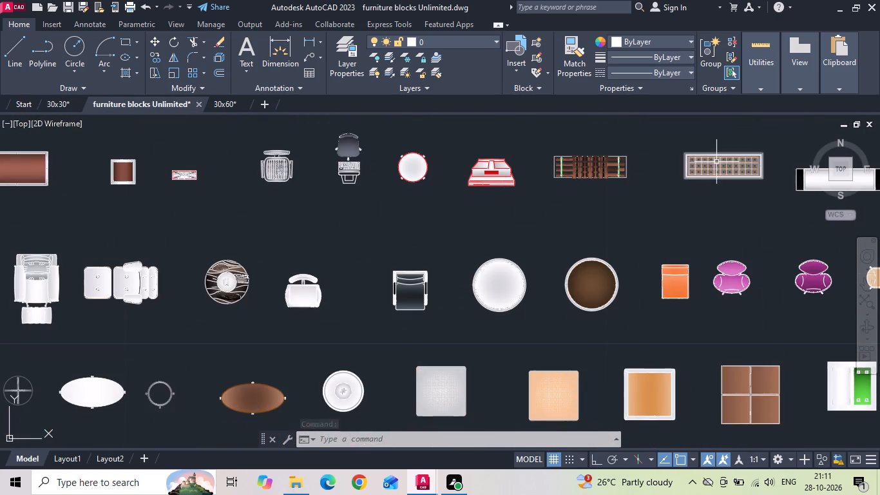
middle_click_drag(702, 195, 582, 440)
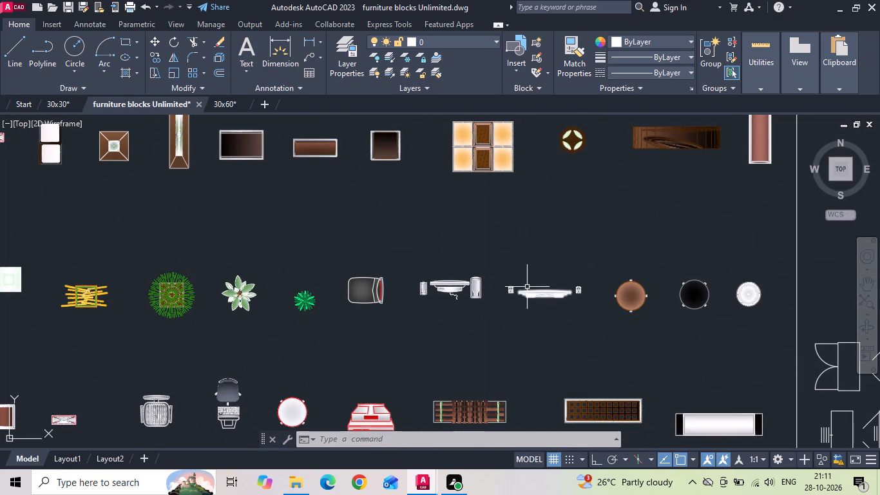
left_click(531, 291)
middle_click_drag(544, 229, 561, 323)
scroll(561, 328, "down", 1)
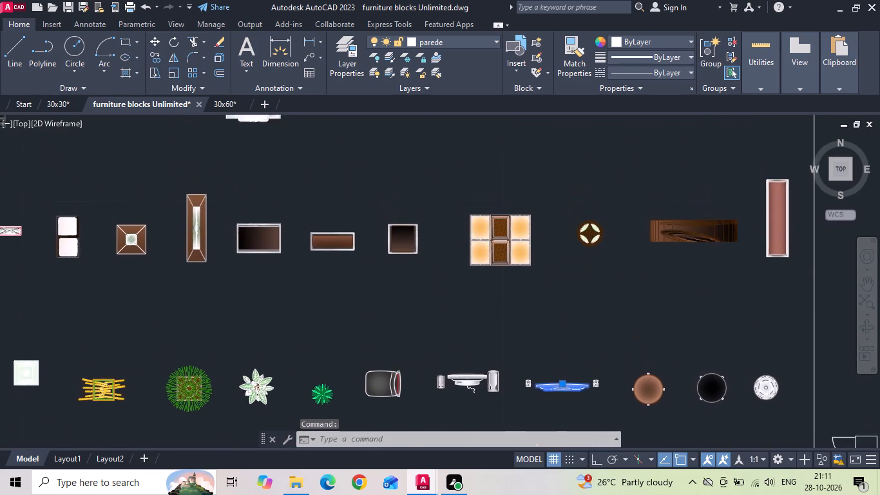
scroll(561, 330, "down", 1)
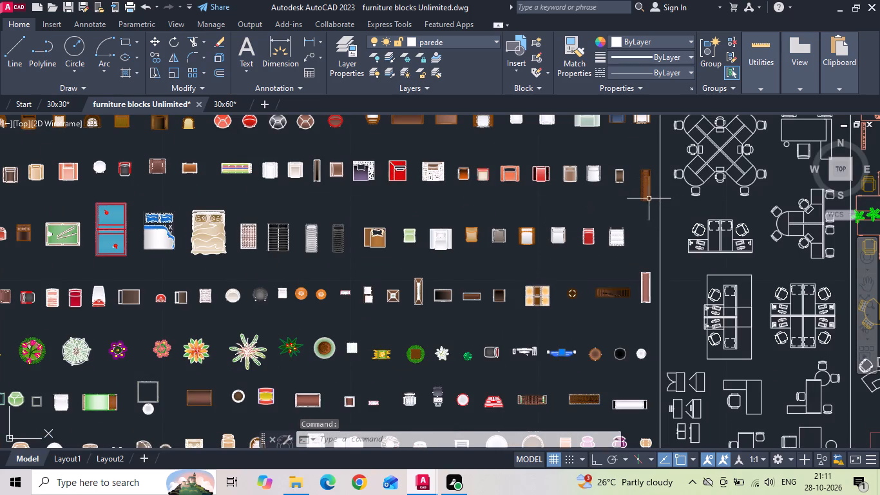
left_click(645, 193)
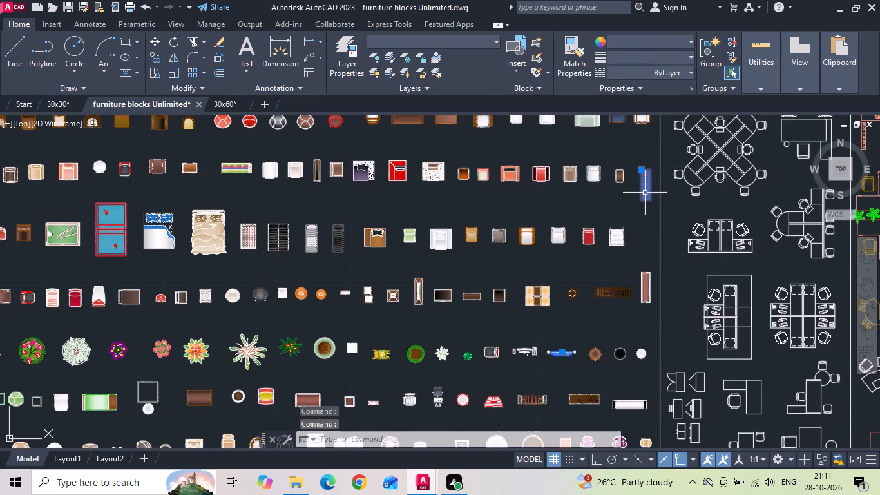
key("ctrl+c")
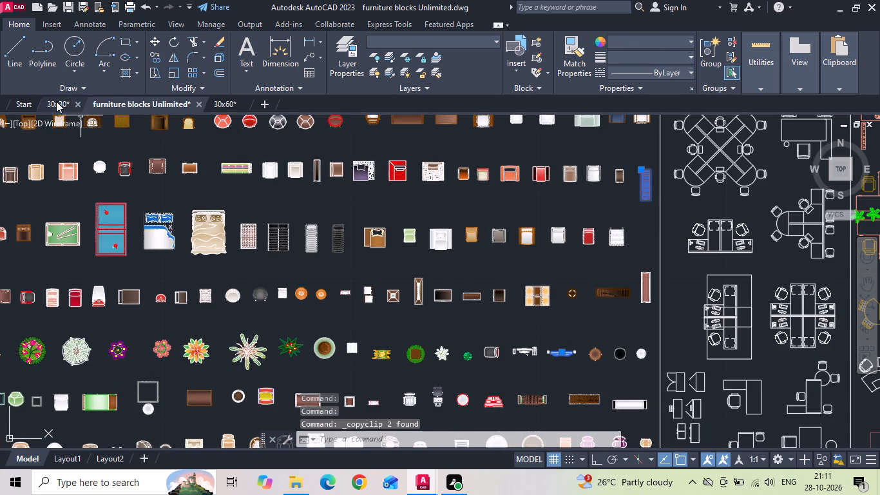
left_click(56, 100)
key("ctrl+v")
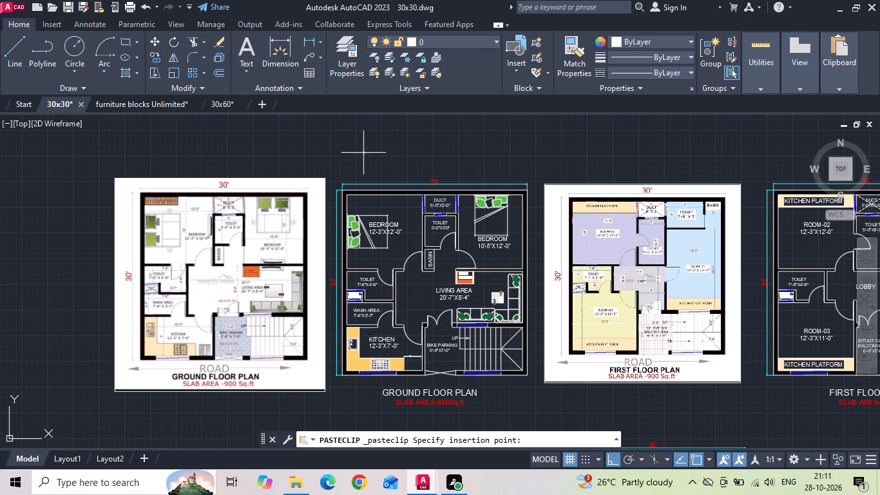
left_click(363, 153)
Scale the pasted TV and wardrobe blocks by a factor of 39.370.
left_click_drag(404, 129, 378, 145)
left_click(335, 164)
right_click(334, 164)
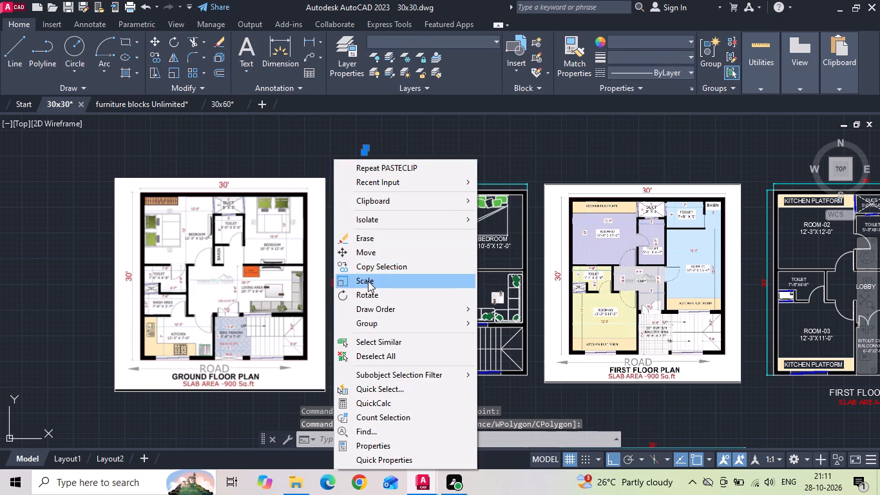
left_click(368, 281)
left_click(366, 153)
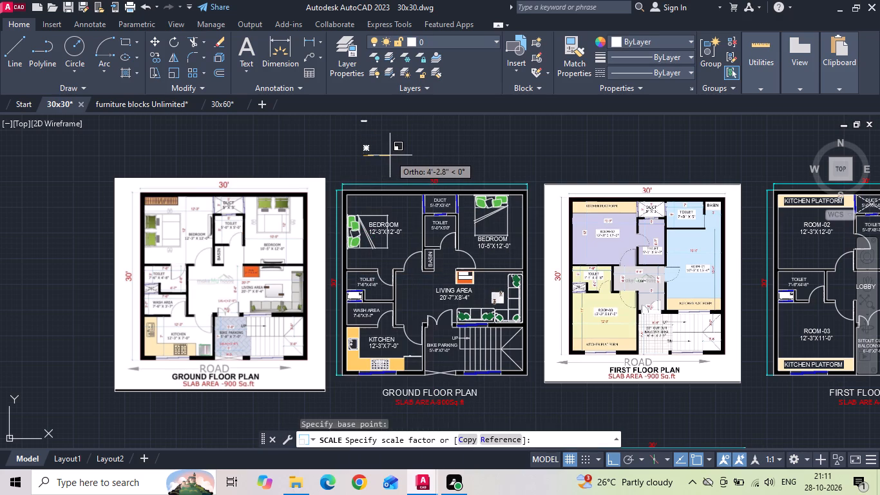
type("39.370")
key("Return")
Move the brown wardrobe block straight down, closer to the ground floor plan.
scroll(395, 259, "down", 1)
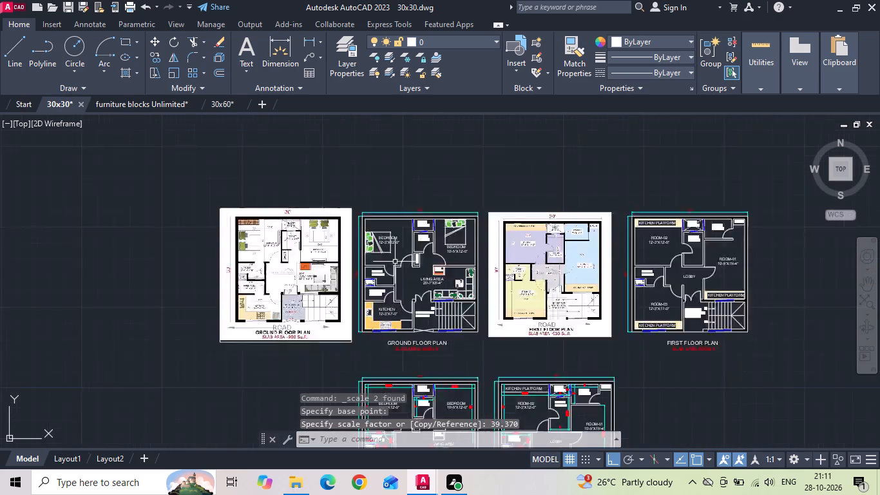
scroll(395, 263, "down", 2)
scroll(412, 192, "up", 2)
left_click_drag(414, 164, 411, 155)
left_click(392, 121)
right_click(391, 120)
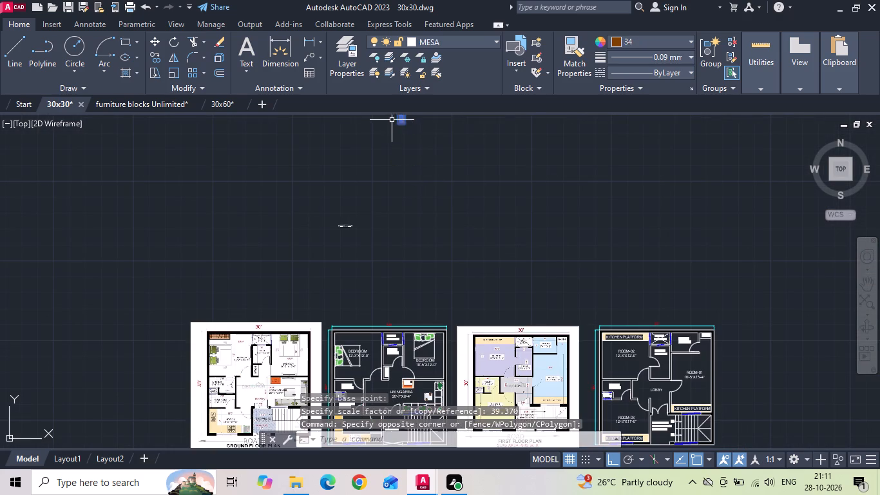
left_click(415, 229)
left_click_drag(424, 131, 419, 188)
scroll(367, 316, "up", 2)
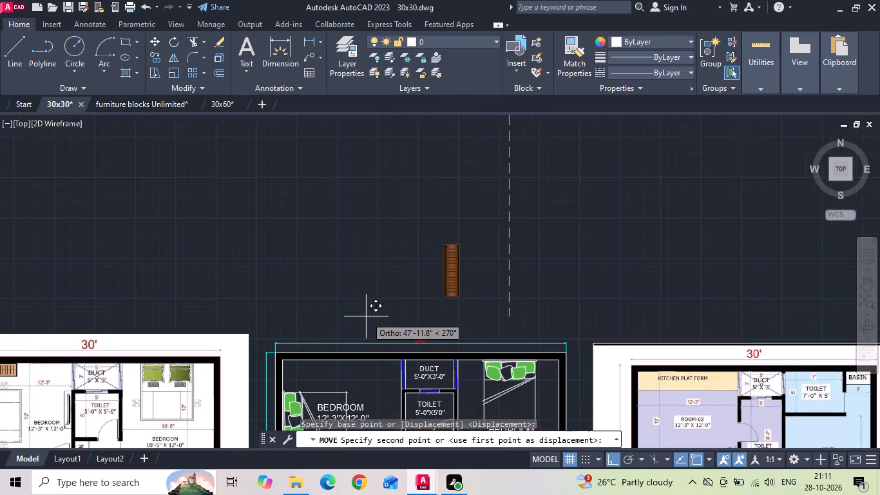
left_click(366, 316)
Rotate the brown wardrobe block 270° so it lies horizontally.
left_click_drag(481, 269, 437, 269)
left_click(414, 267)
right_click(414, 266)
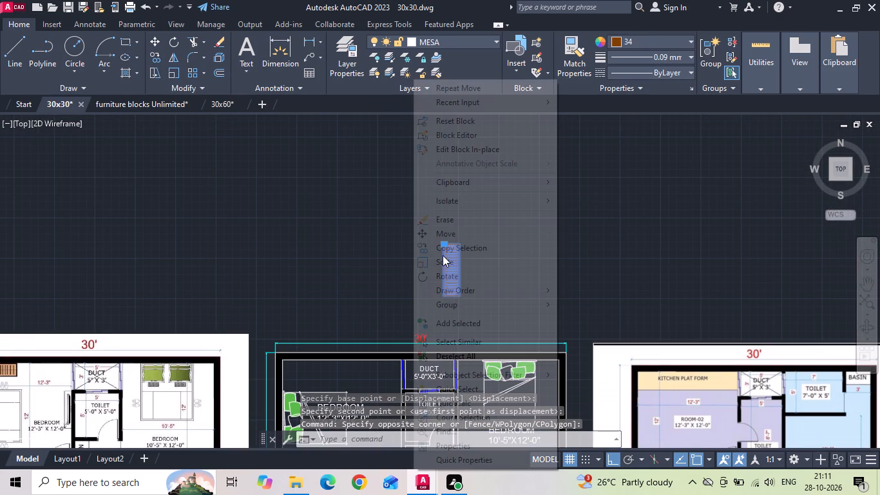
left_click(438, 272)
left_click(412, 251)
left_click(412, 262)
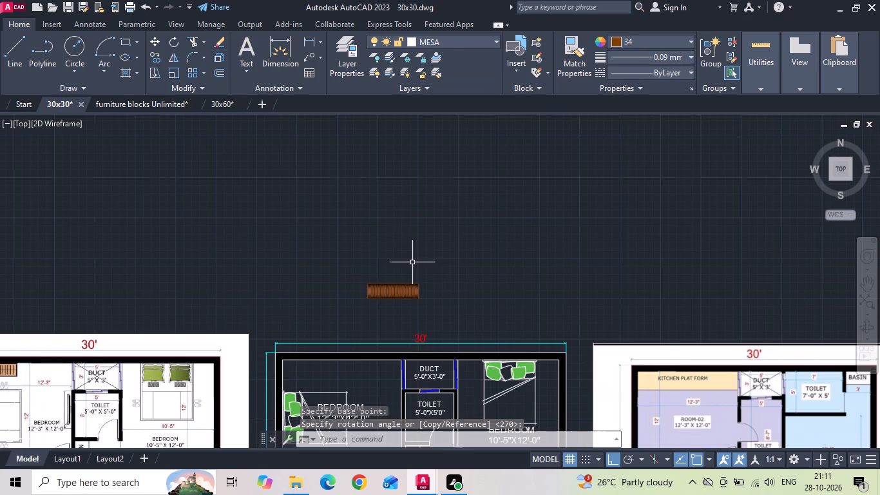
Move the wardrobe into the upper-left inner corner of the 12'-3"X12'-0" bedroom on the ground floor plan.
left_click(379, 298)
right_click(378, 296)
left_click(411, 236)
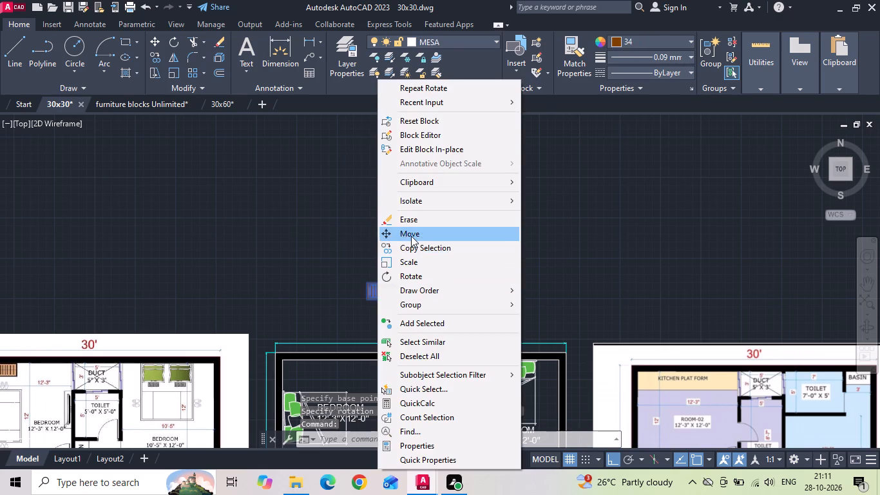
scroll(359, 300, "up", 5)
left_click_drag(370, 246, 377, 243)
scroll(470, 205, "down", 7)
scroll(425, 246, "up", 3)
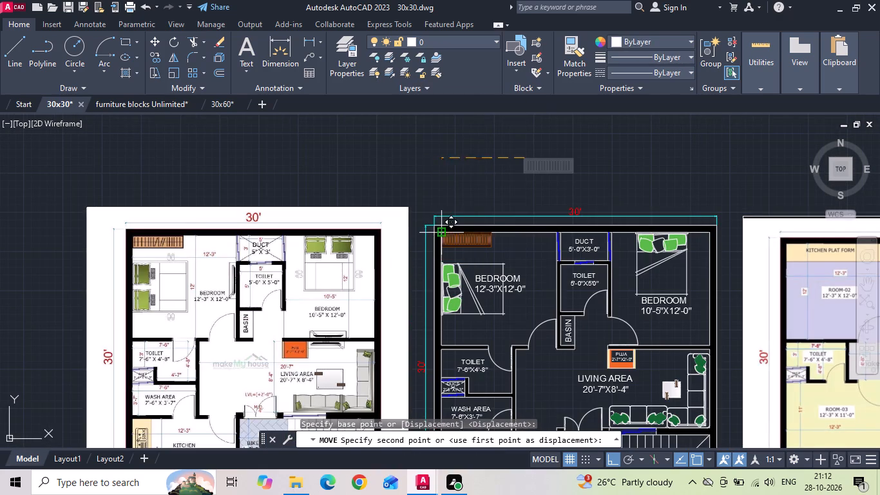
left_click(441, 234)
key("Escape")
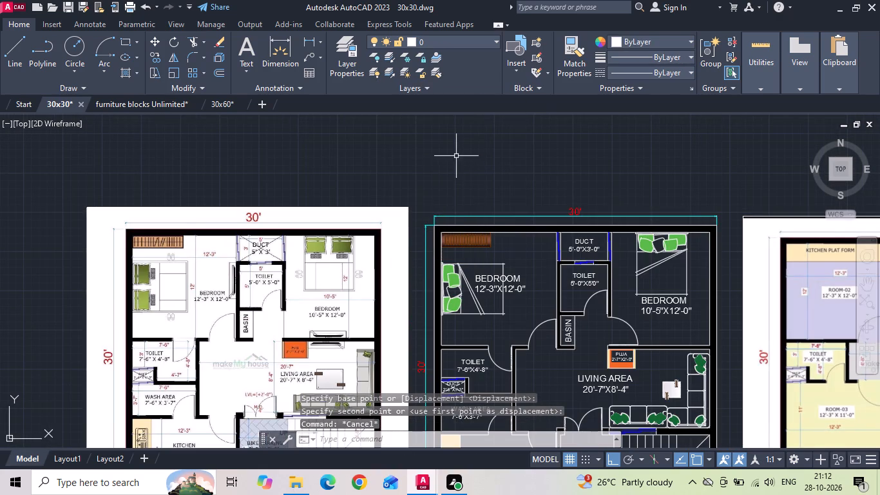
Rotate the TV block above the floor plans 90° so it stands vertically.
scroll(392, 233, "down", 2)
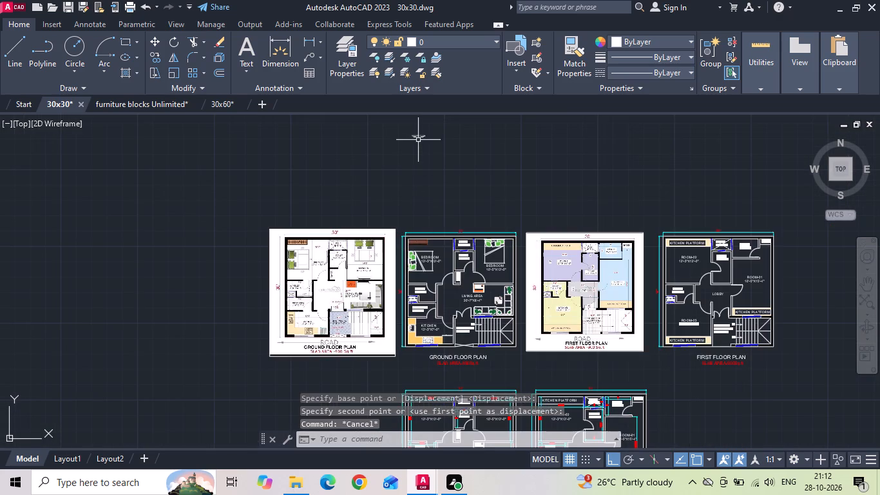
scroll(421, 119, "up", 7)
left_click_drag(408, 194, 382, 249)
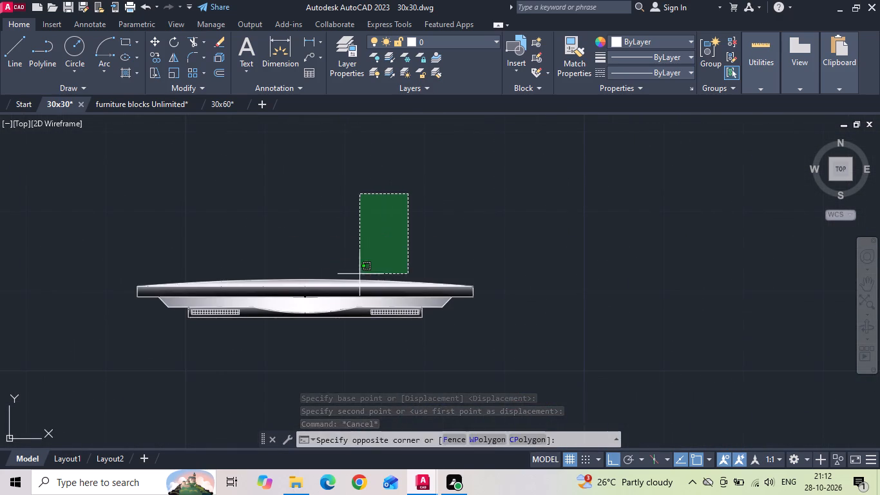
left_click(352, 280)
right_click(350, 281)
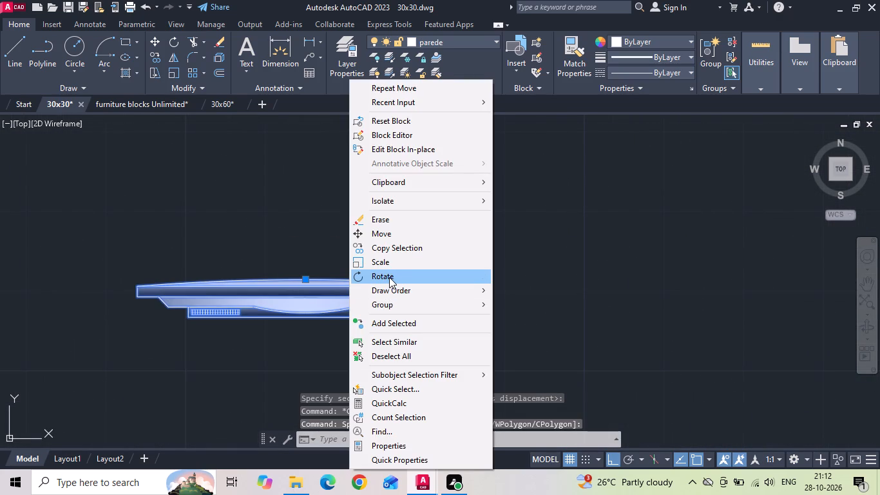
left_click(385, 275)
scroll(404, 198, "down", 3)
left_click_drag(394, 212, 385, 259)
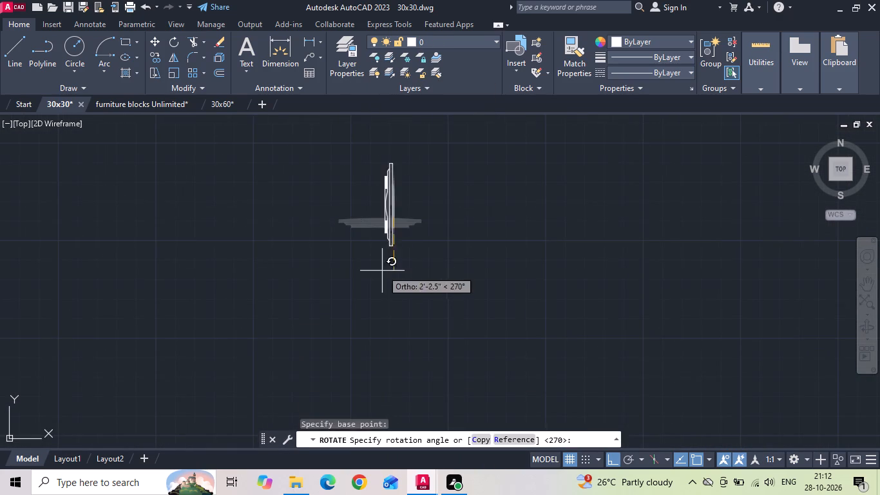
scroll(415, 215, "down", 3)
scroll(421, 180, "up", 3)
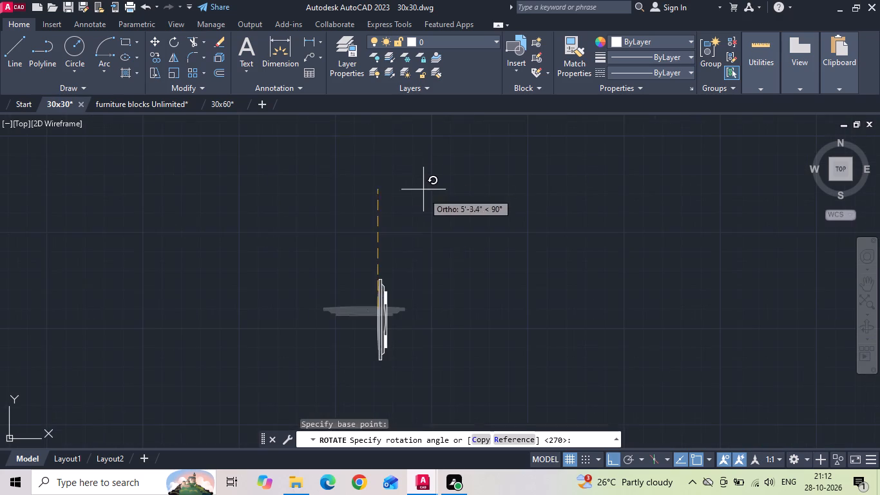
scroll(411, 286, "up", 2)
left_click(350, 149)
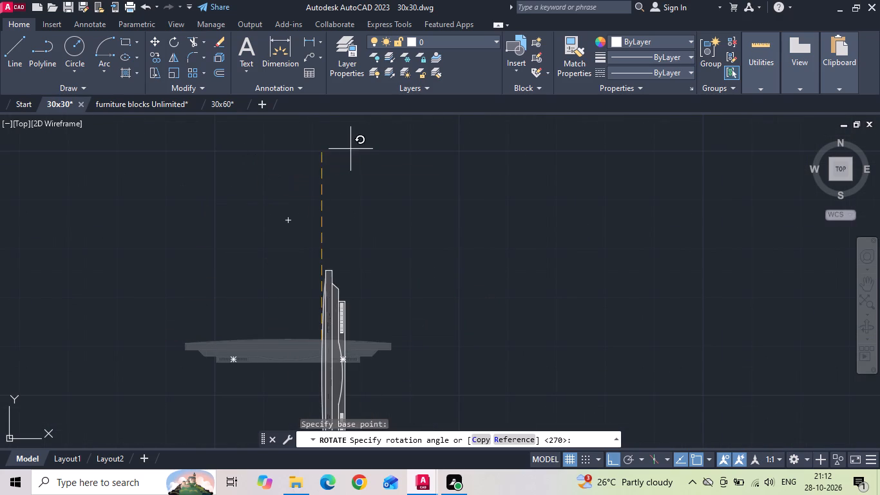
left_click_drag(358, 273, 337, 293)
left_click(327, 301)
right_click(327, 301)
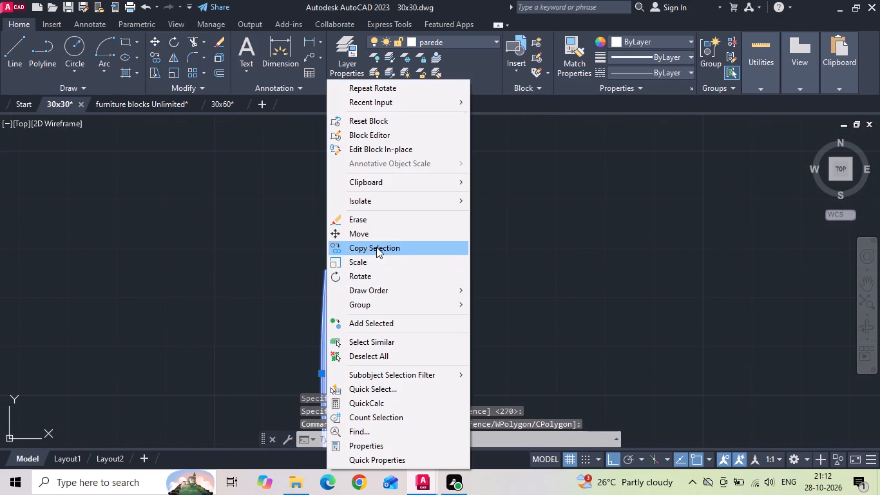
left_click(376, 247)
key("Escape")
Move the vertical TV block against the wall between the ground floor 12'-3"X12'-0" bedroom and the 5'-0"X5'0" toilet.
left_click(345, 352)
right_click(345, 351)
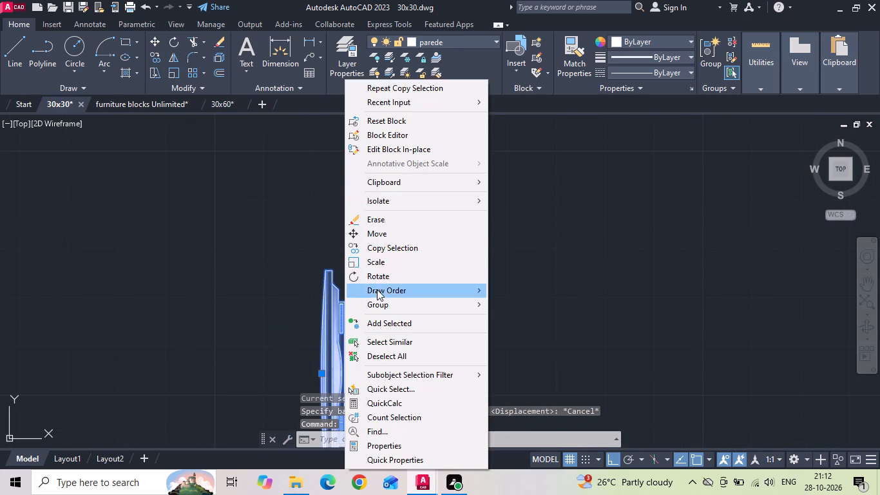
left_click(389, 235)
scroll(326, 344, "up", 3)
scroll(400, 195, "down", 2)
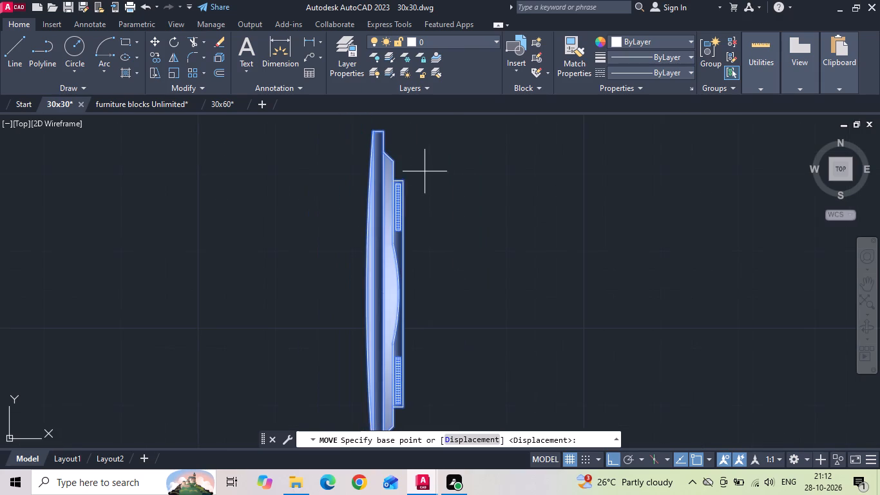
left_click(403, 287)
scroll(410, 219, "down", 7)
scroll(409, 318, "up", 3)
middle_click_drag(472, 352, 439, 237)
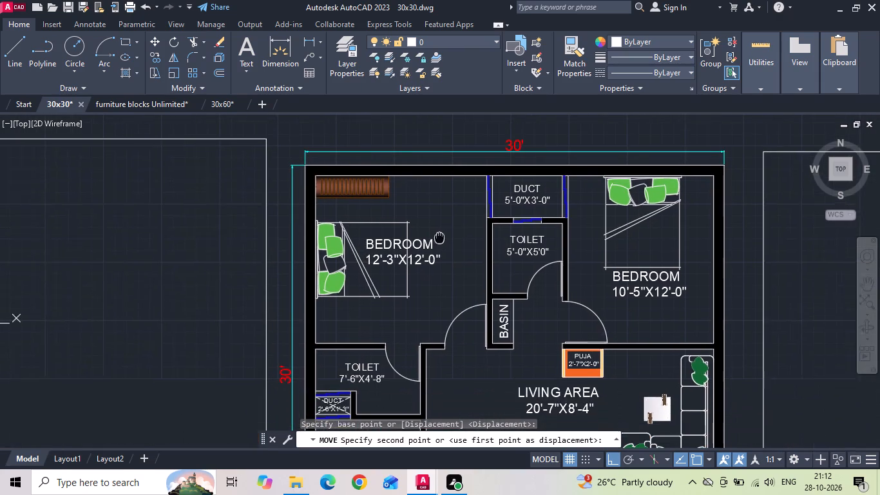
left_click(486, 258)
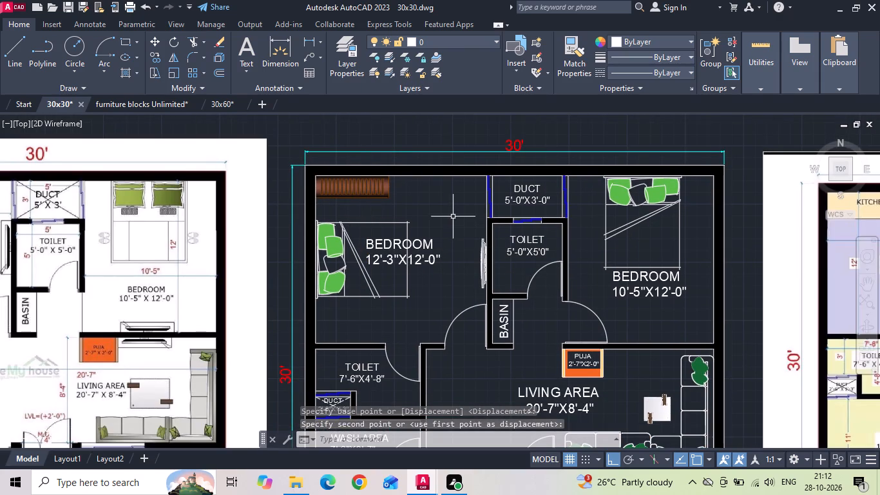
Copy the TV block from the 12'-3"X12'-0" bedroom into the ground floor 10'-5"X12'-0" bedroom.
left_click(483, 268)
right_click(484, 267)
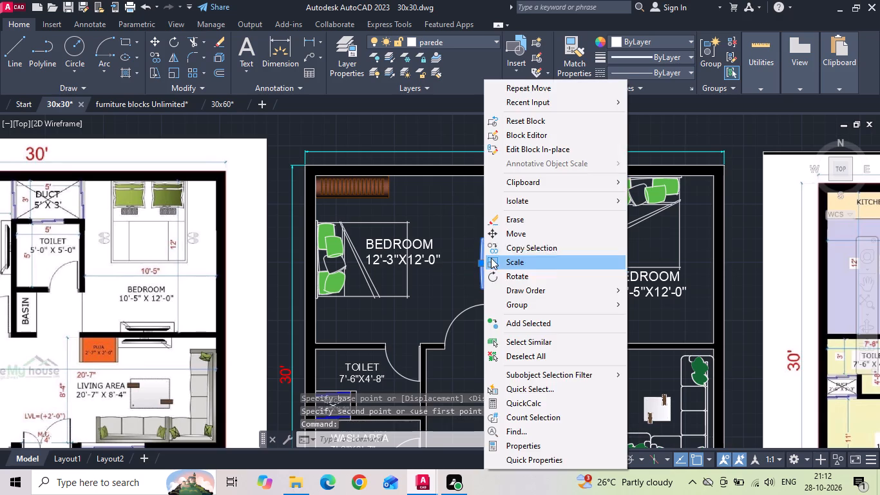
left_click(504, 247)
left_click_drag(490, 273, 503, 279)
scroll(638, 325, "up", 2)
left_click(637, 325)
key("Escape")
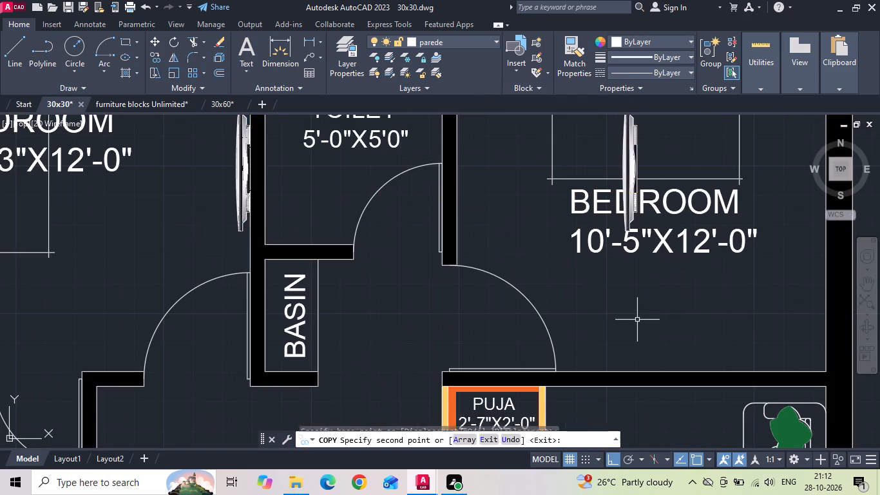
Rotate the copied TV in the 10'-5"X12'-0" bedroom 270° so it lies horizontally.
left_click_drag(650, 162, 636, 161)
left_click(603, 151)
right_click(603, 151)
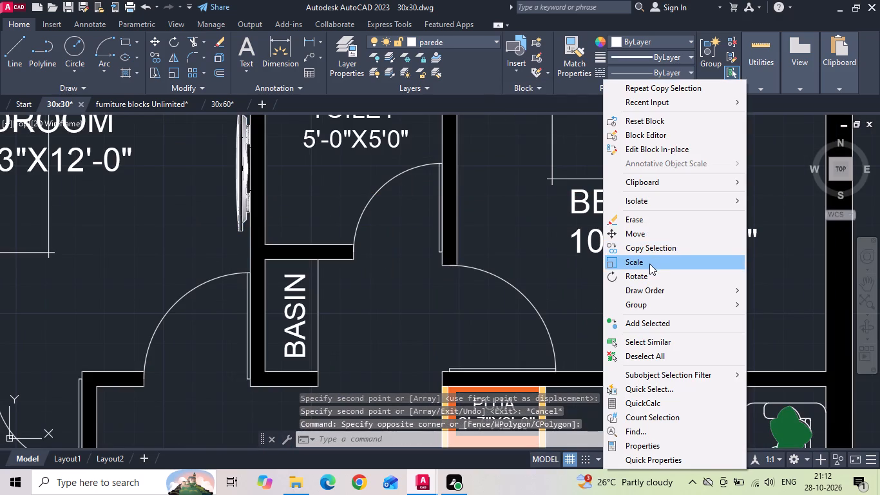
left_click(641, 278)
left_click(631, 304)
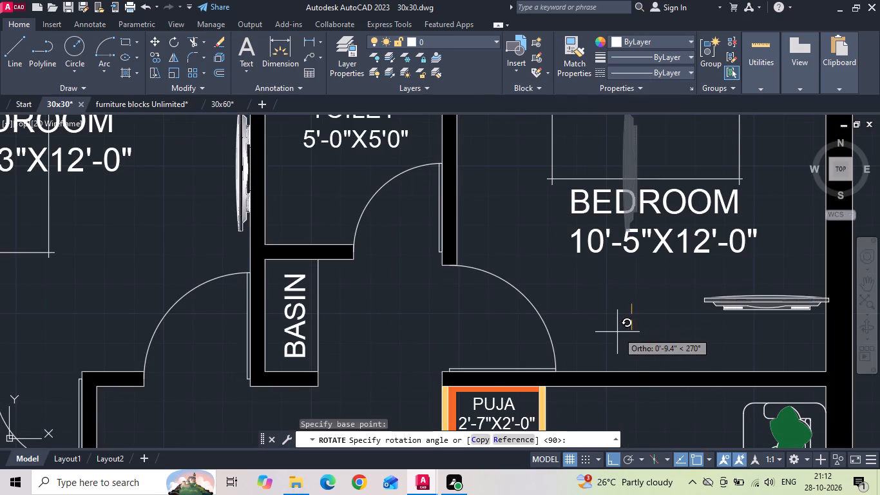
left_click(621, 330)
Move the horizontal TV against the lower wall of the 10'-5"X12'-0" bedroom, beside the door.
left_click(699, 313)
left_click(705, 287)
left_click(739, 297)
right_click(739, 296)
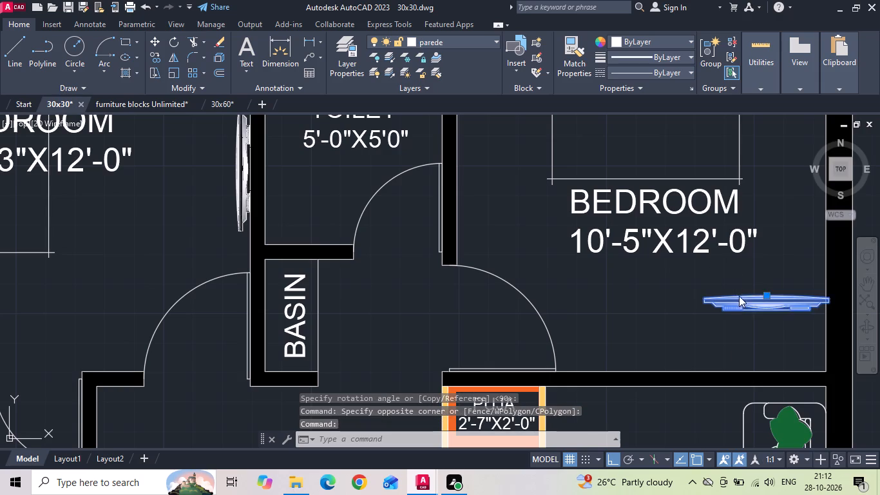
left_click(769, 237)
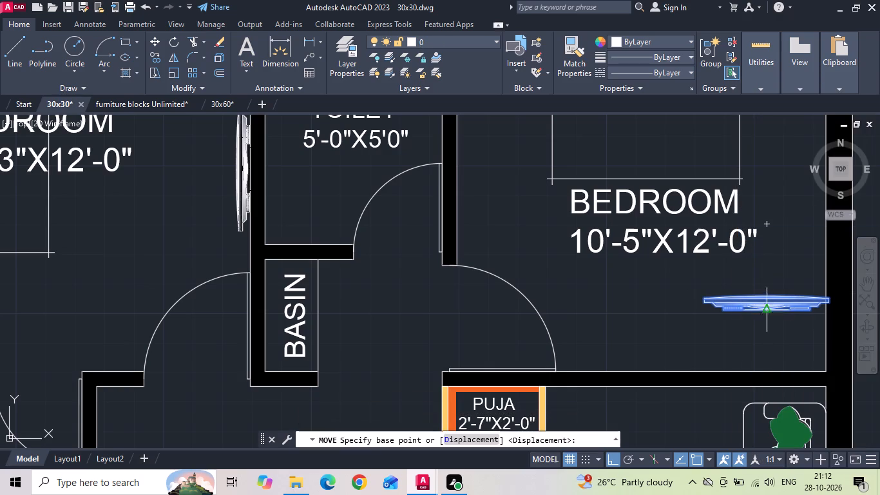
left_click(767, 315)
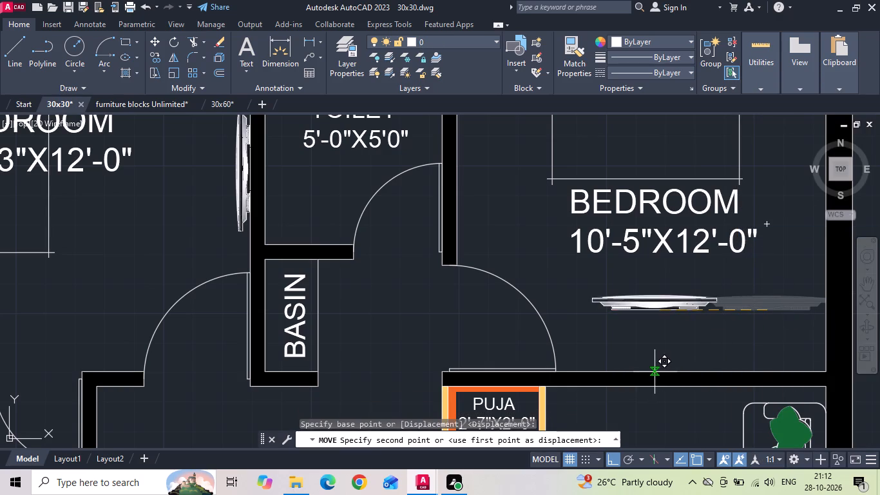
left_click(634, 371)
Shift the TV in the 10'-5"X12'-0" bedroom slightly right along its wall, away from the door.
scroll(595, 231, "down", 1)
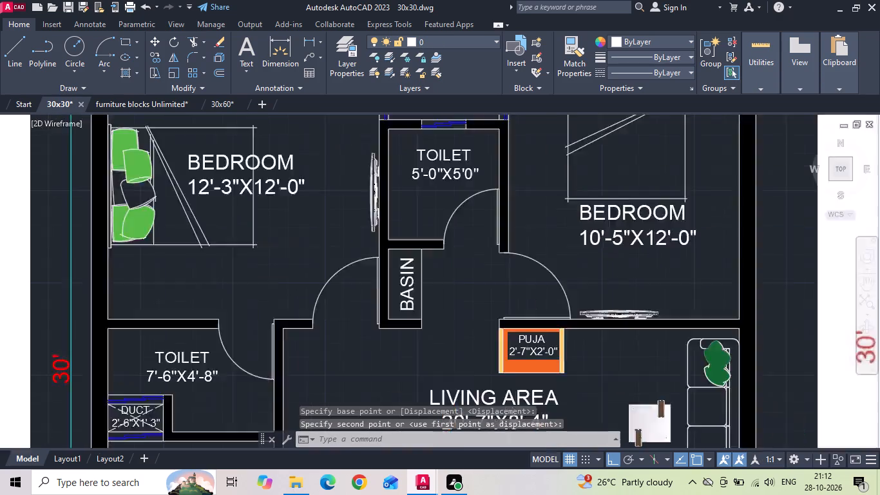
scroll(593, 228, "down", 1)
left_click(607, 282)
right_click(606, 283)
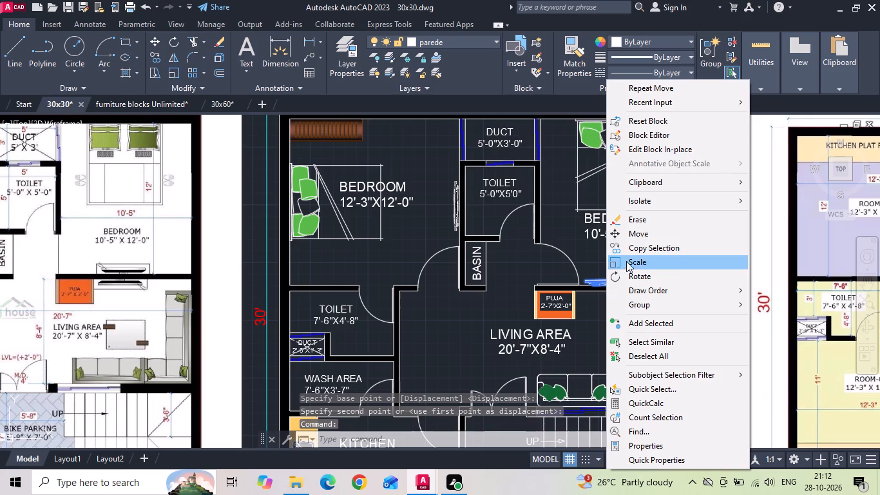
left_click(640, 231)
scroll(643, 260, "up", 1)
left_click(638, 266)
left_click(656, 266)
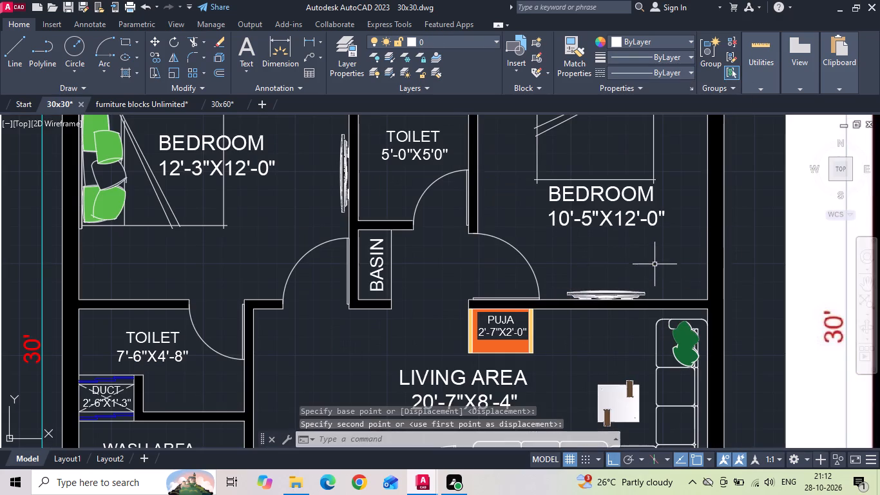
Mirror the 10'-5"X12'-0" bedroom's TV across a horizontal line into the living area, keeping the original.
scroll(595, 220, "down", 2)
scroll(600, 256, "up", 2)
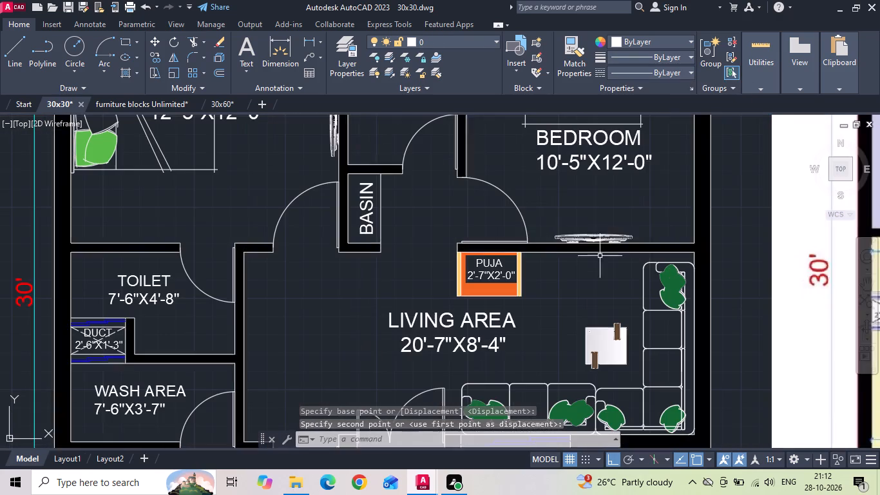
left_click(598, 234)
type("MI")
key("space")
scroll(596, 258, "up", 1)
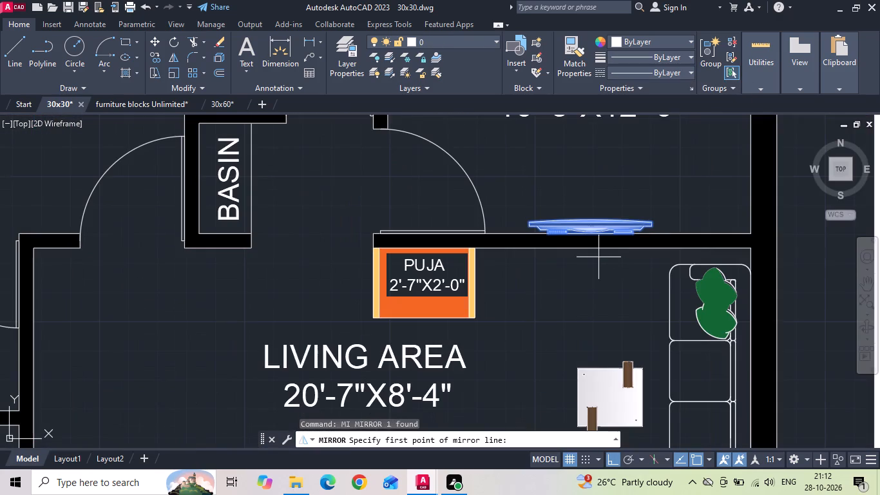
left_click_drag(615, 271, 602, 272)
left_click(541, 275)
key("n")
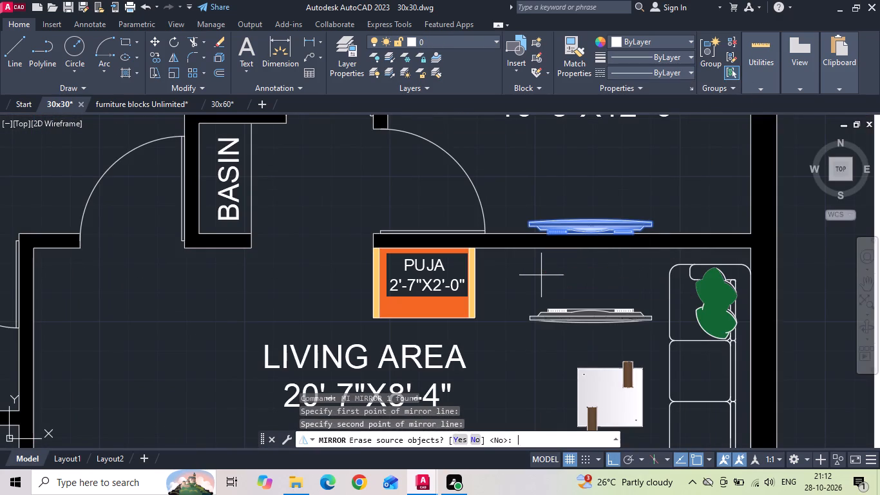
key("space")
Move the mirrored TV up against the living area's upper wall, directly below the bedroom TV.
left_click_drag(585, 288, 565, 319)
left_click(550, 335)
right_click(550, 335)
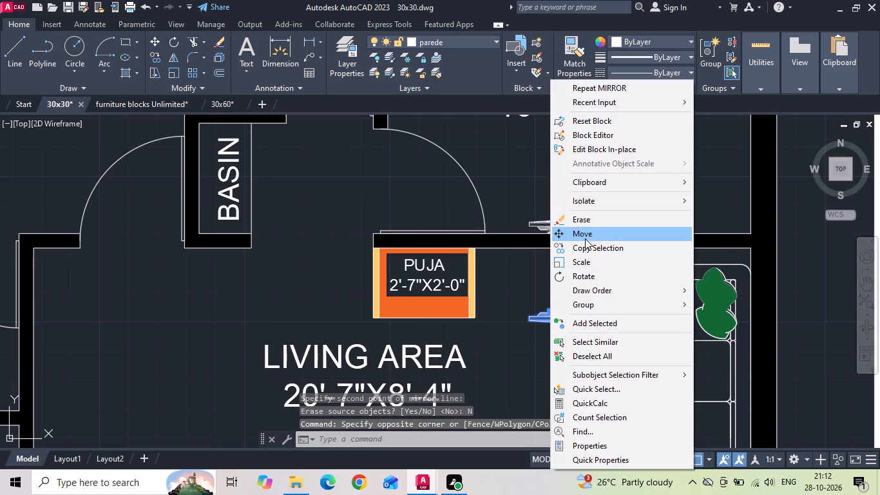
left_click(586, 238)
left_click(591, 313)
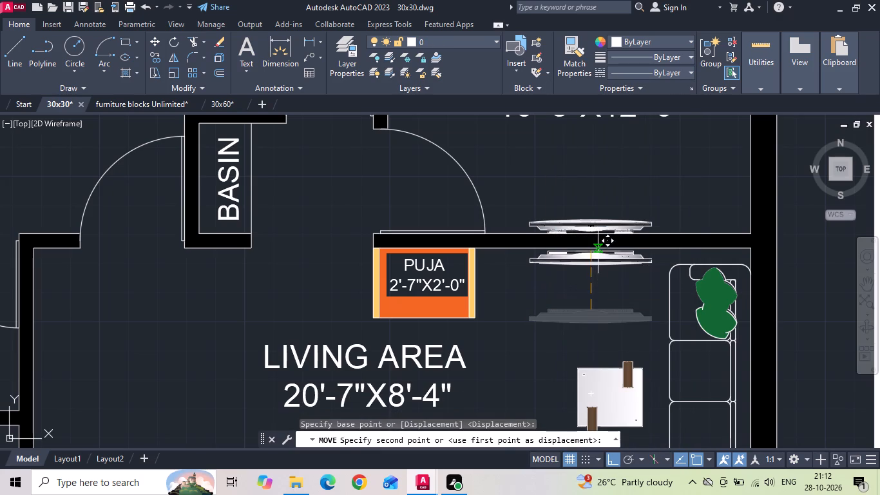
left_click(594, 246)
Save the 30x30 drawing.
scroll(544, 217, "down", 3)
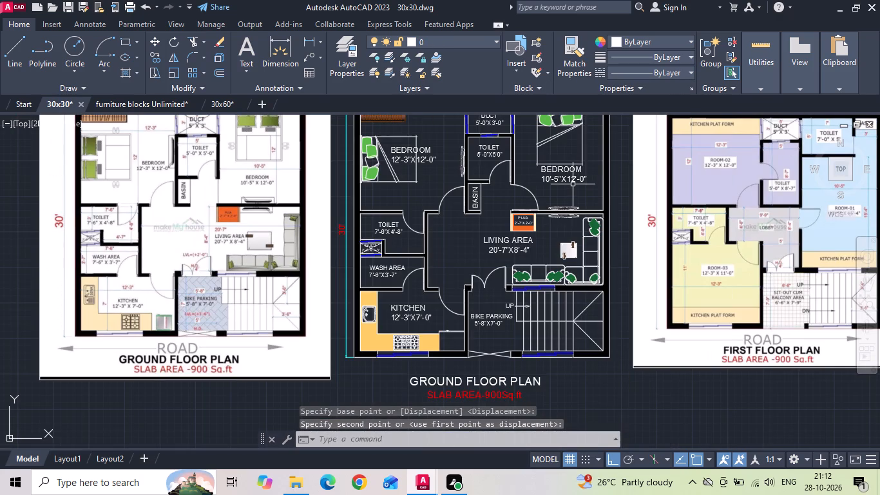
key("ctrl+s")
key("ctrl+s")
key("ctrl+s")
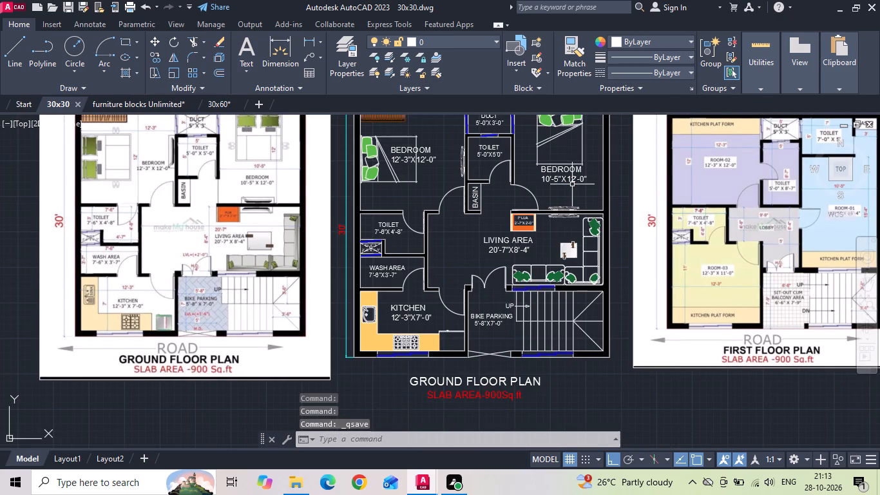
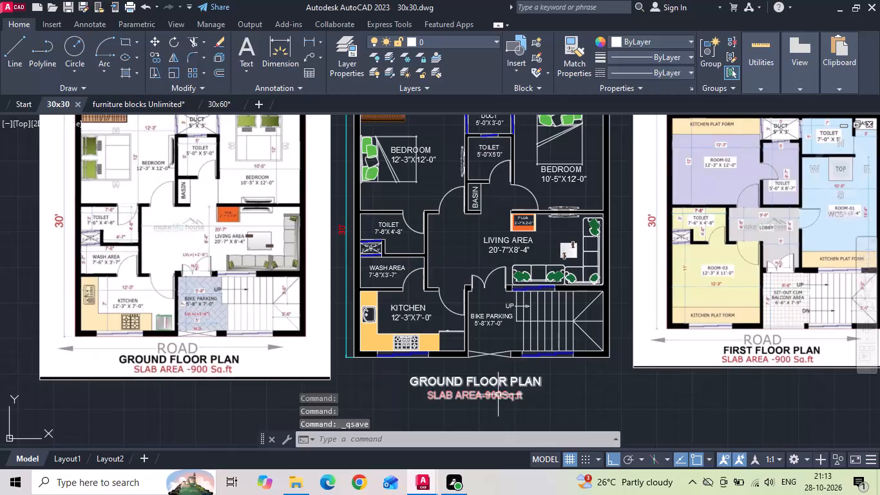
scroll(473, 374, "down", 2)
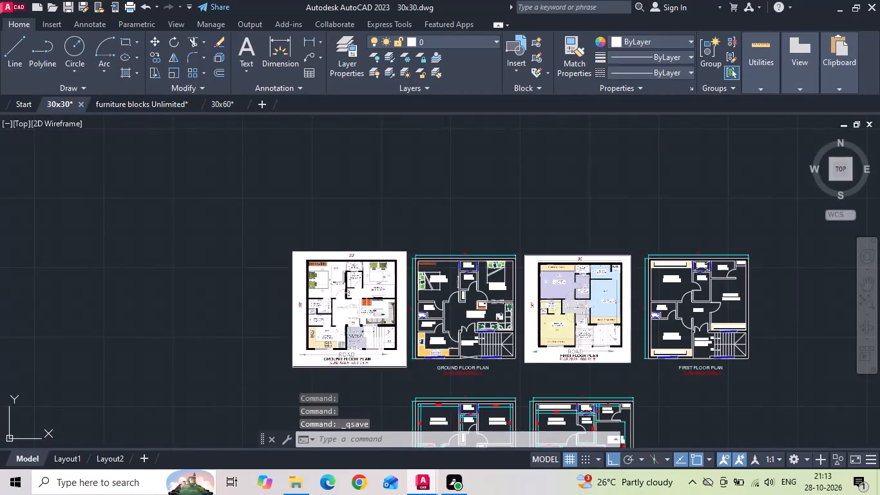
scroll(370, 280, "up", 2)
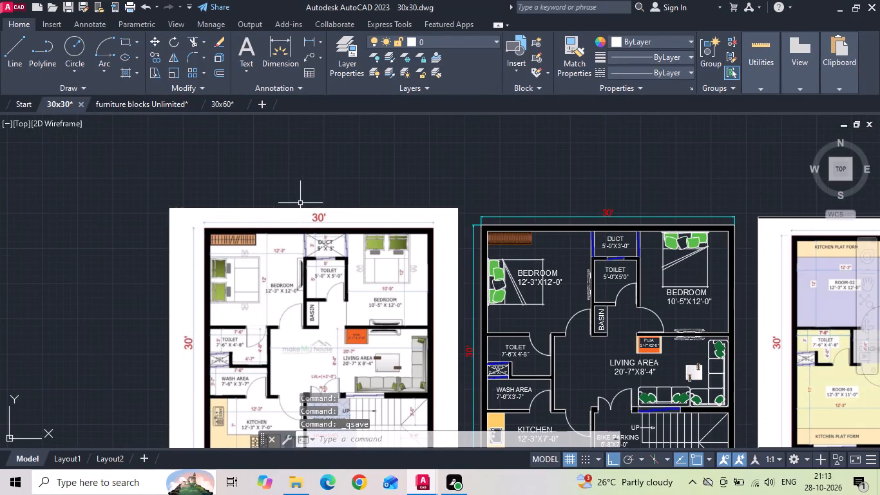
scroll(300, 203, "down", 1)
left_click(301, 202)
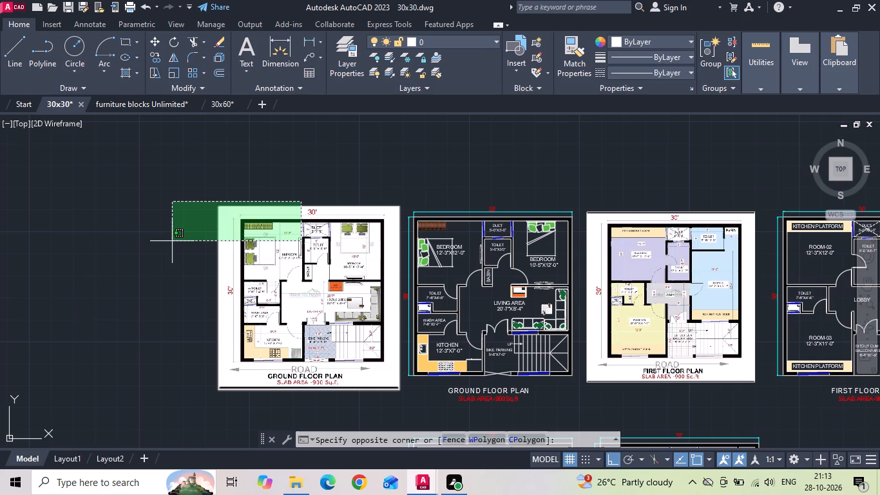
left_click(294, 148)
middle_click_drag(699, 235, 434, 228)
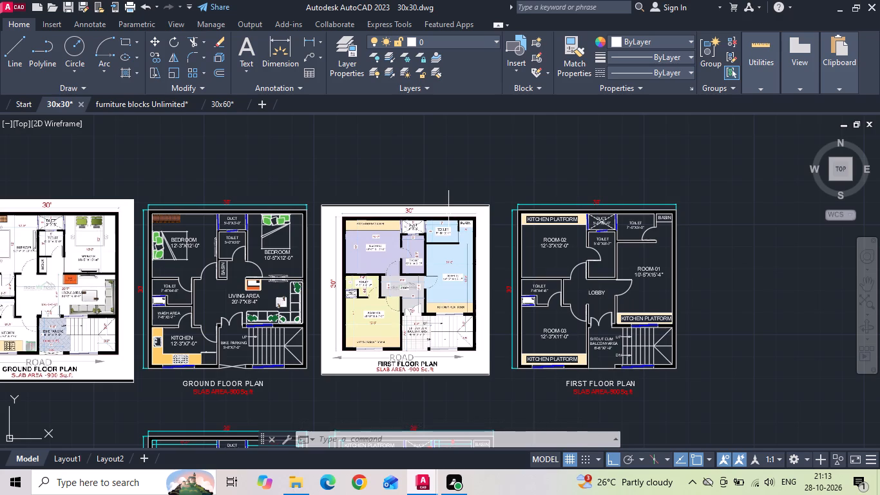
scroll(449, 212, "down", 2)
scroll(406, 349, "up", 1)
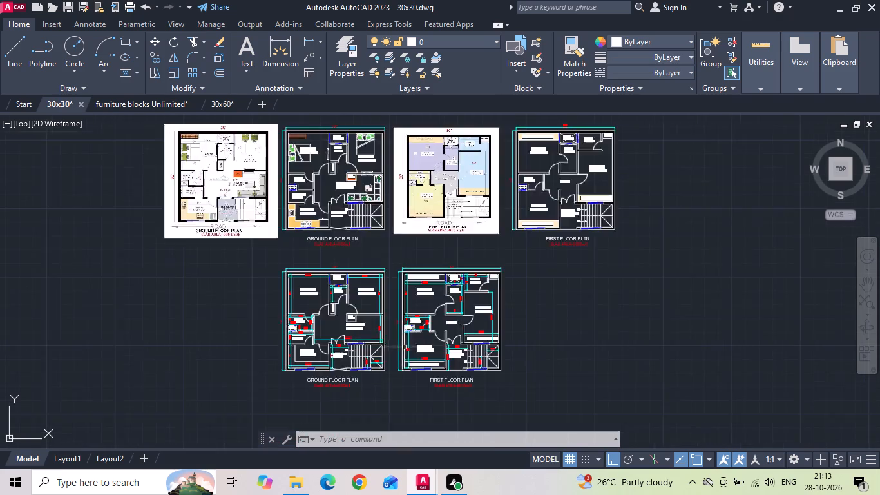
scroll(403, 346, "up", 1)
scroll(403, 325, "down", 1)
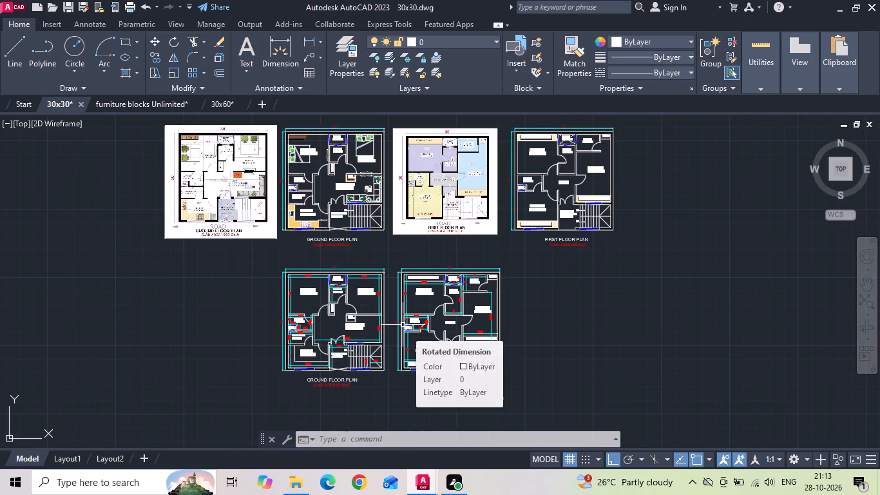
Save the 30x30 drawing.
key("ctrl+s")
Copy the furnished ground floor plan and the first floor plan, with their titles, about 41 ft straight up.
middle_click_drag(342, 228, 351, 261)
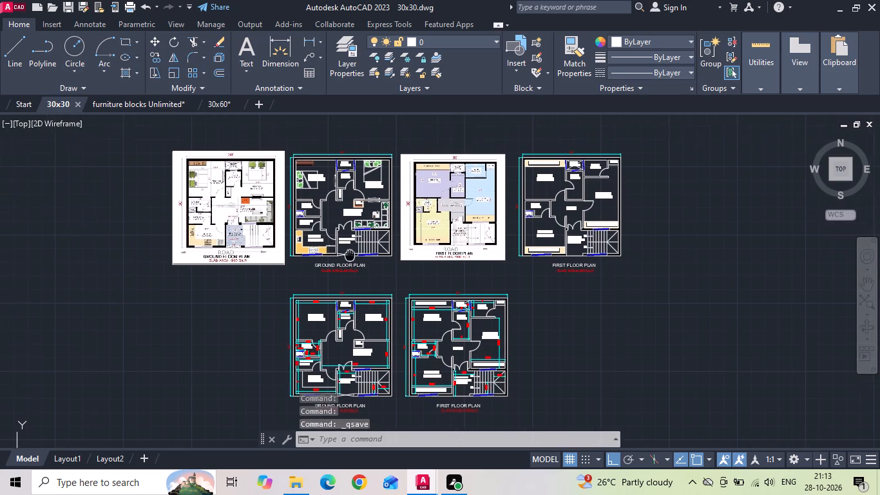
middle_click_drag(351, 261, 354, 278)
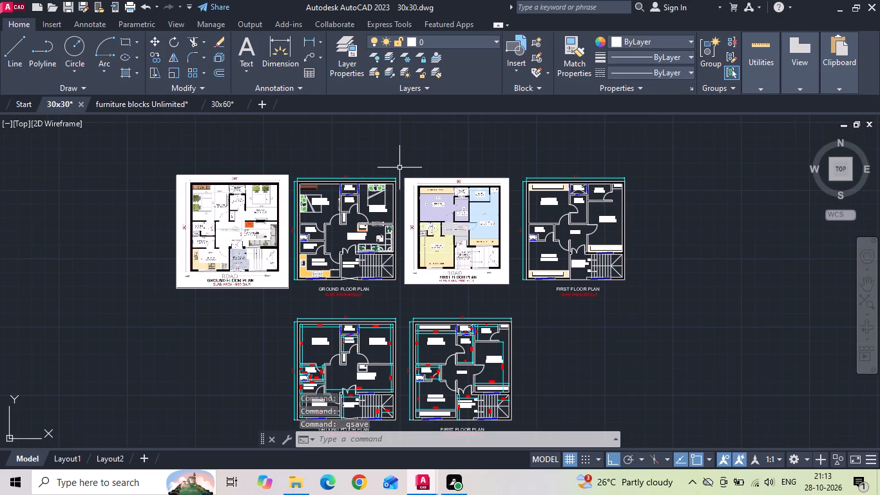
left_click(399, 168)
left_click(292, 300)
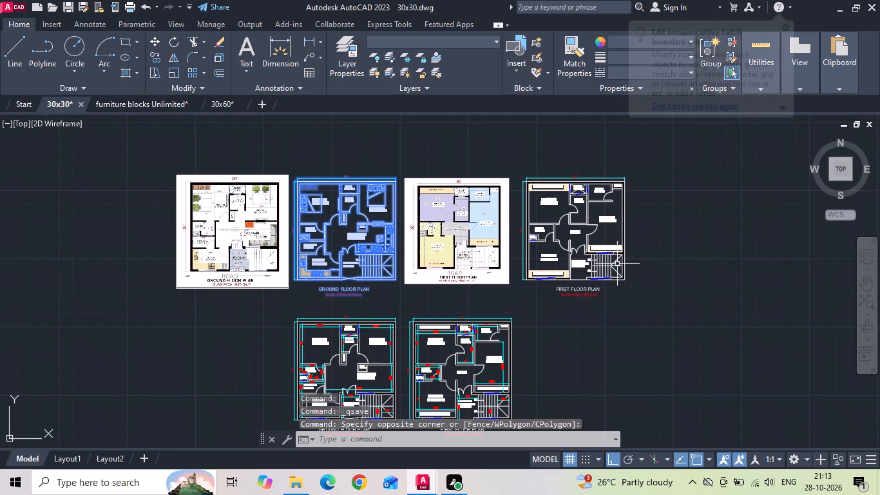
left_click_drag(651, 160, 618, 202)
left_click(514, 309)
right_click(513, 307)
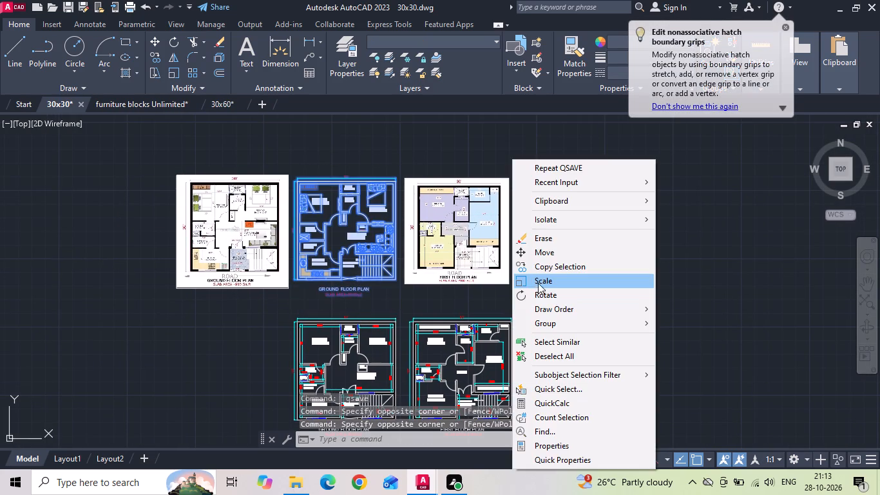
left_click(545, 267)
scroll(522, 296, "down", 1)
left_click_drag(625, 279, 625, 273)
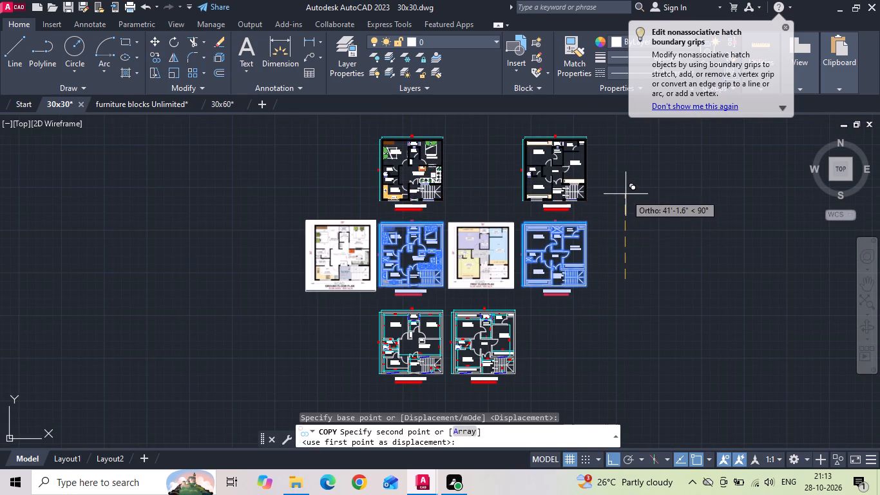
left_click(626, 193)
key("Escape")
Move both reference images straight up into the top row, beside the newly copied plans.
left_click_drag(491, 202, 478, 237)
left_click(477, 240)
left_click_drag(363, 184, 325, 267)
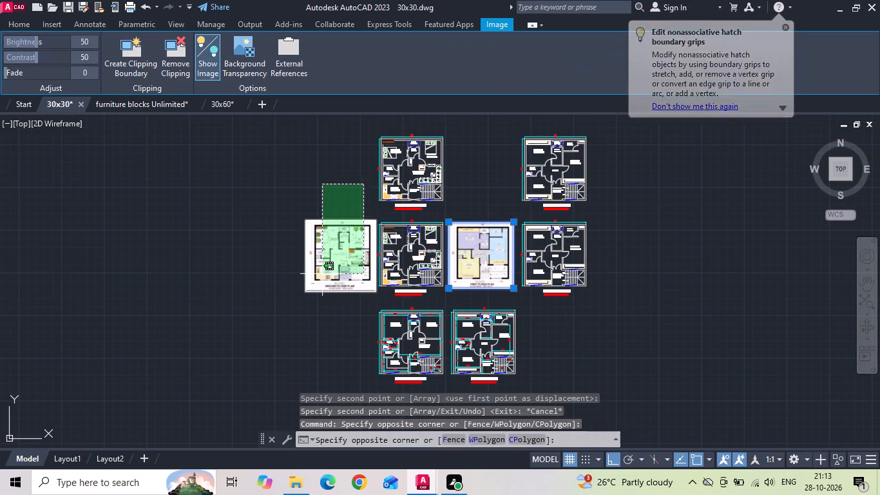
left_click(322, 274)
right_click(321, 275)
left_click(353, 255)
left_click(711, 244)
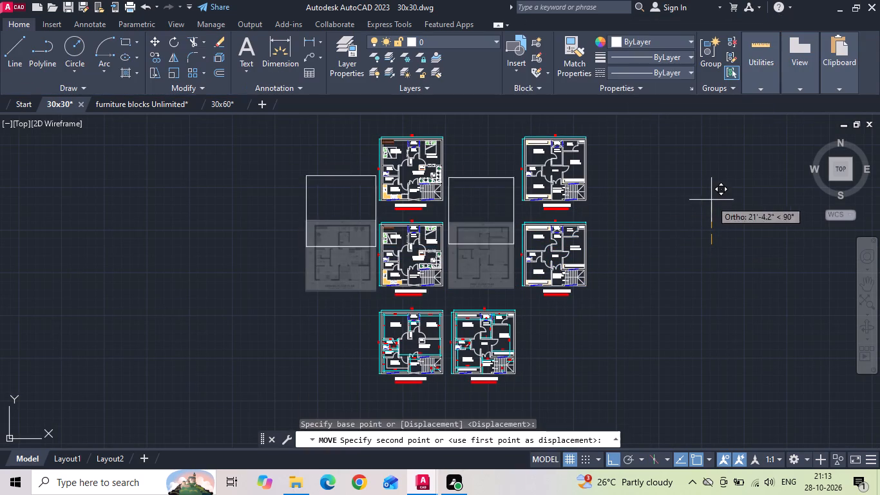
left_click(713, 159)
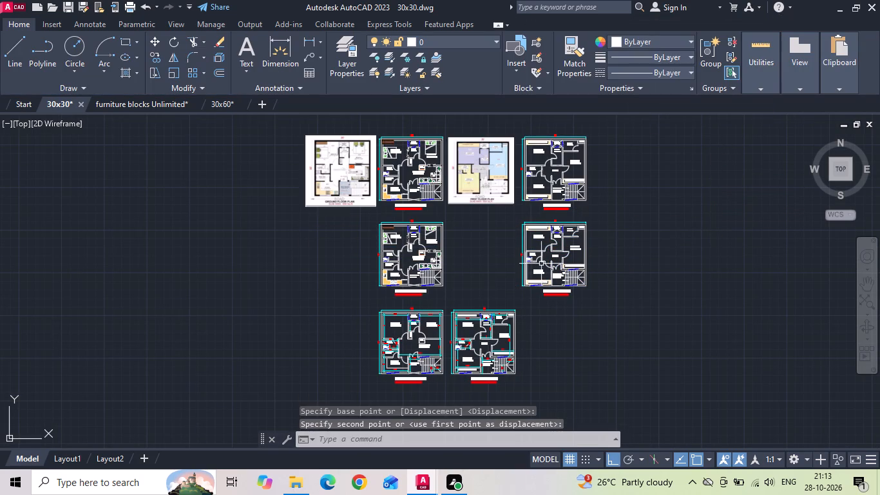
Move the middle-row first floor plan horizontally next to the middle-row ground floor plan, filling the gap left by the image.
left_click(607, 219)
left_click(493, 303)
right_click(490, 303)
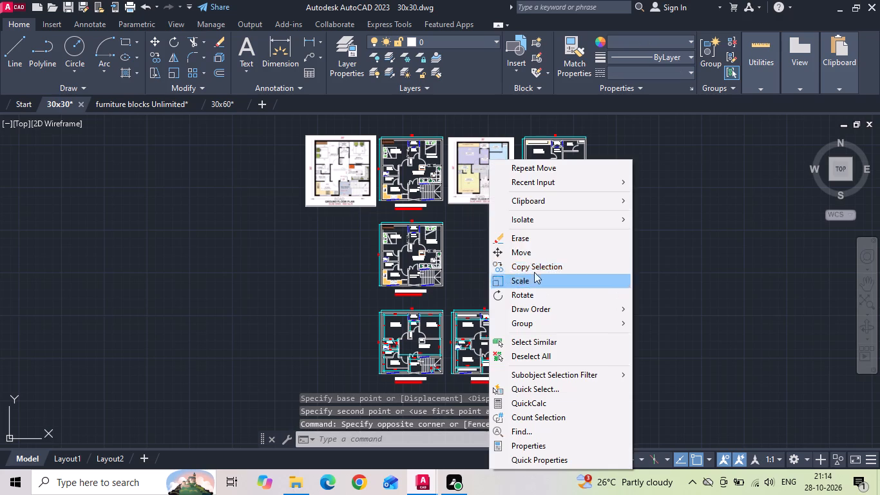
left_click(547, 248)
scroll(658, 269, "up", 2)
left_click_drag(727, 255, 721, 256)
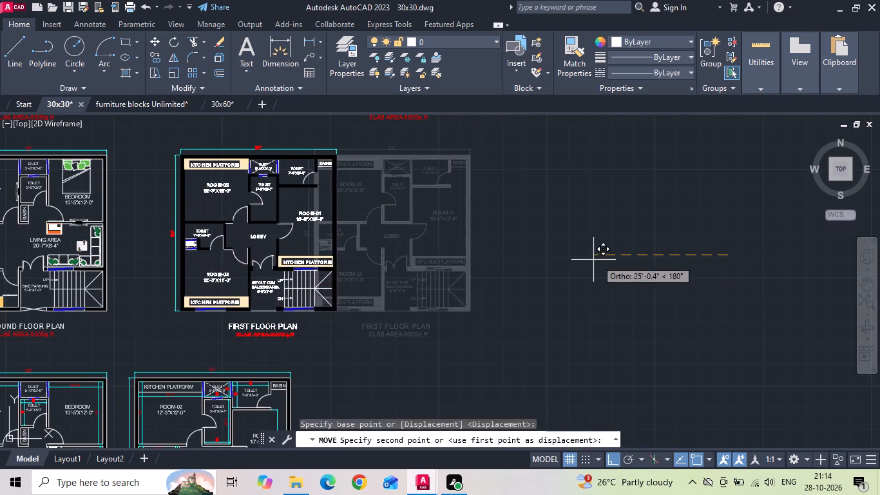
left_click(545, 260)
Draw a line across the Room-02 door opening on the lobby side of the top-row first floor plan.
scroll(535, 284, "down", 2)
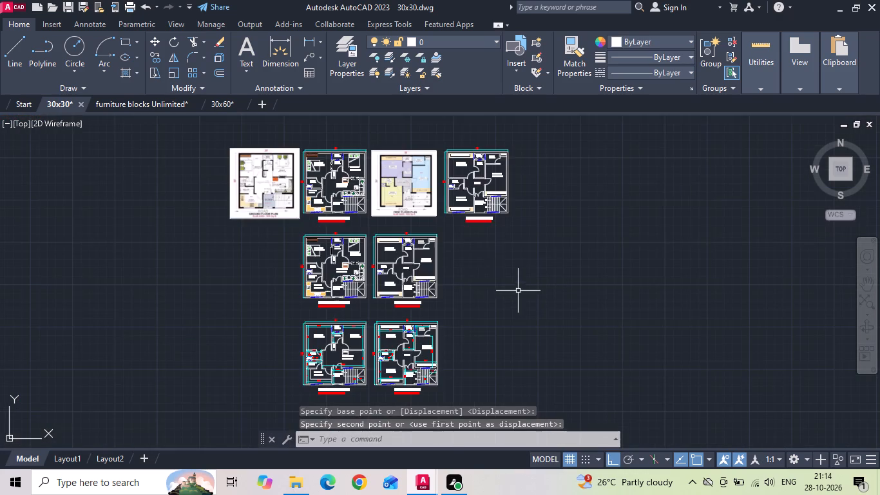
scroll(471, 144, "up", 3)
middle_click_drag(431, 222, 526, 195)
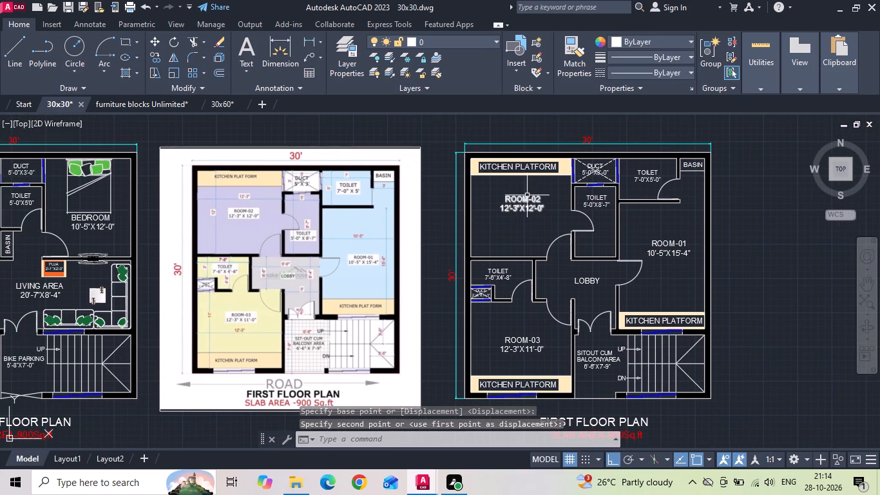
type("L")
key("space")
scroll(537, 270, "up", 1)
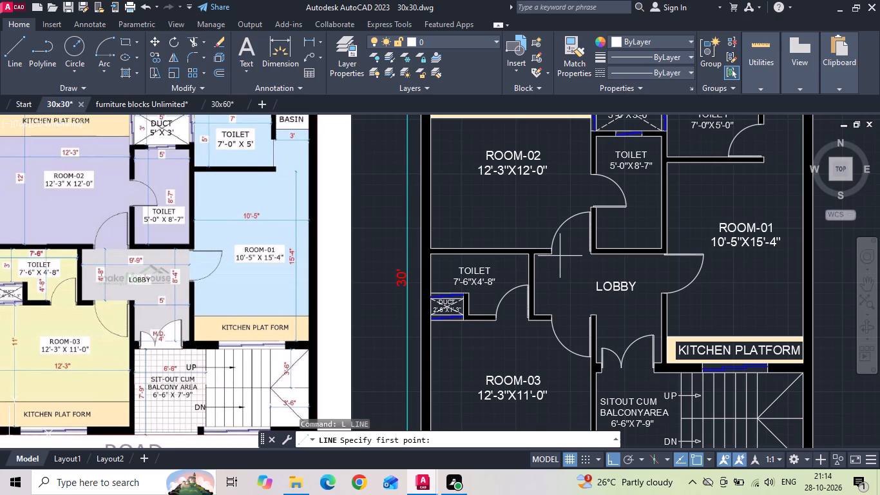
left_click(555, 255)
left_click(590, 252)
key("space")
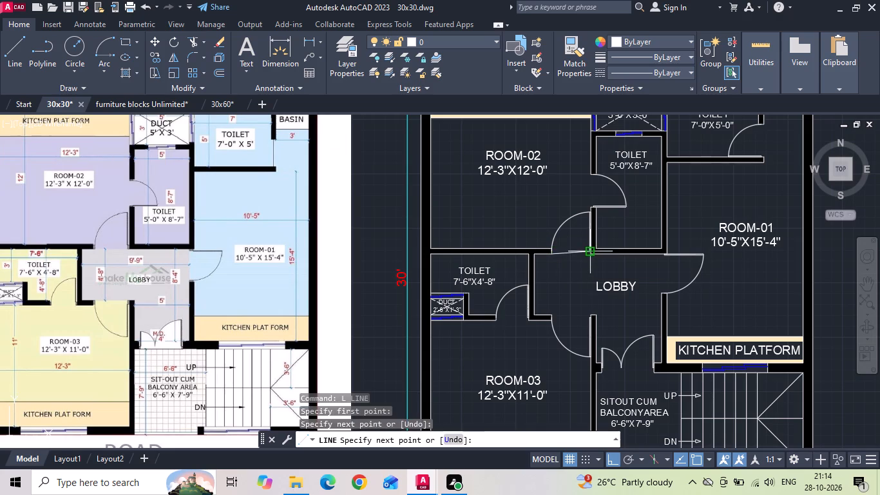
Draw a line closing the Room-03 door opening along the lobby edge.
scroll(591, 252, "down", 1)
scroll(569, 313, "up", 1)
key("space")
scroll(591, 297, "up", 1)
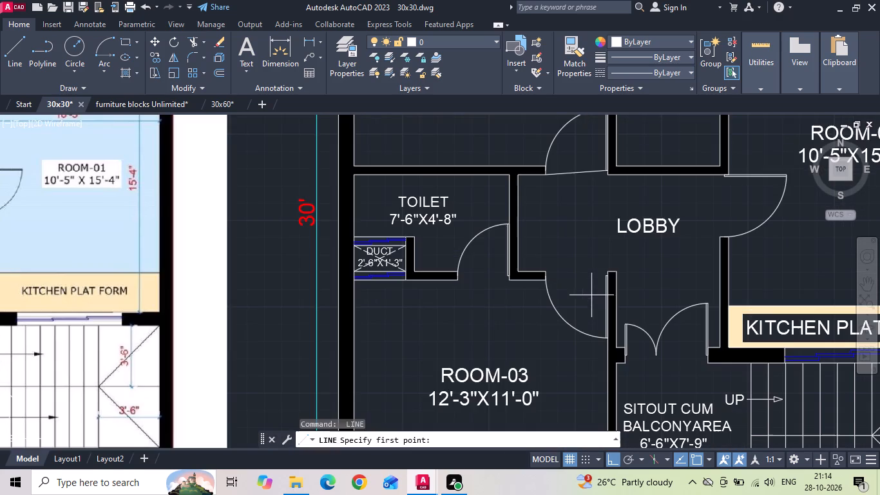
left_click(609, 267)
left_click(542, 269)
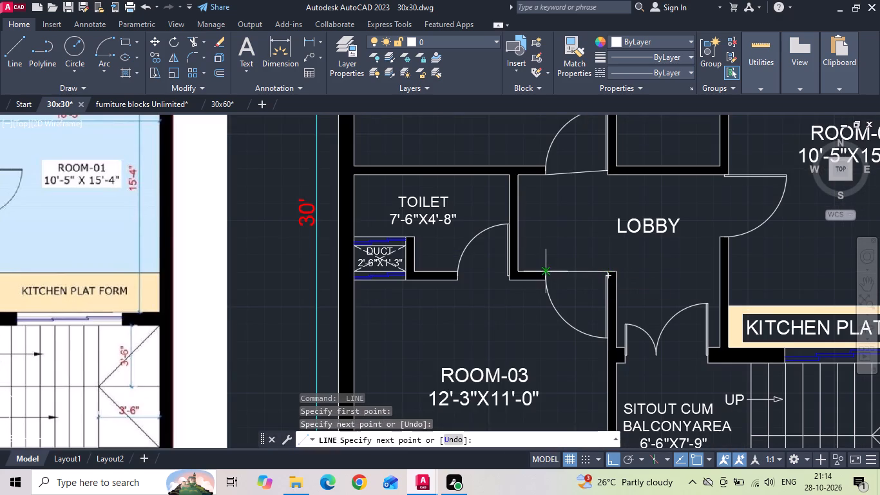
key("space")
Draw a line closing the Room-01 door opening along the lobby wall.
scroll(538, 271, "down", 1)
key("space")
scroll(642, 243, "up", 1)
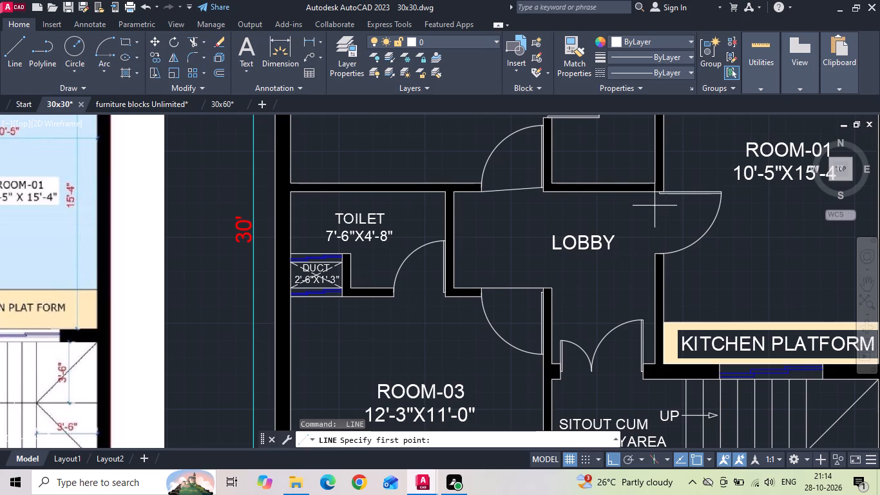
left_click(654, 250)
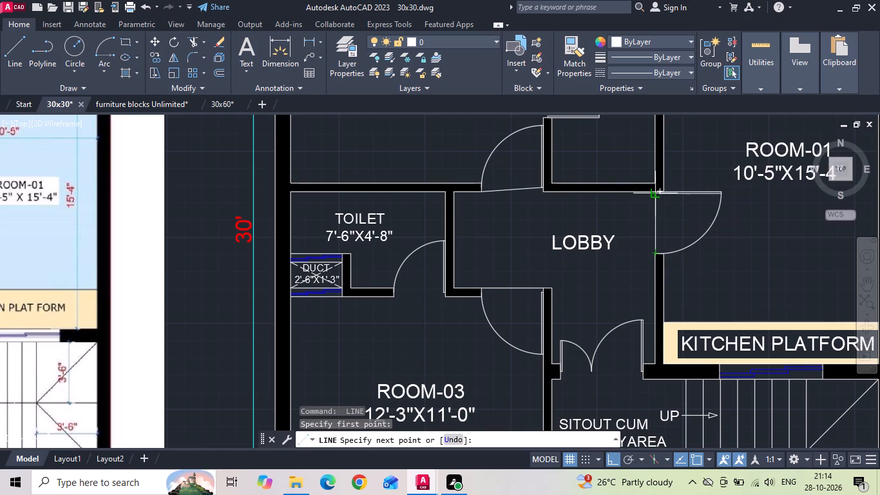
scroll(651, 189, "up", 2)
left_click(657, 191)
scroll(649, 192, "down", 3)
key("Escape")
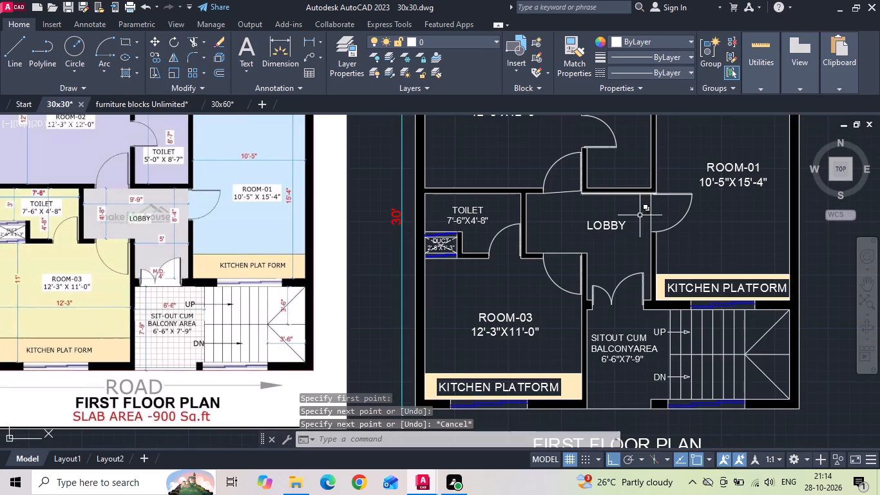
Draw a line across the main double-door opening along the outer wall face, between the lobby and the sitout area.
middle_click_drag(623, 279, 621, 258)
scroll(642, 289, "up", 2)
key("space")
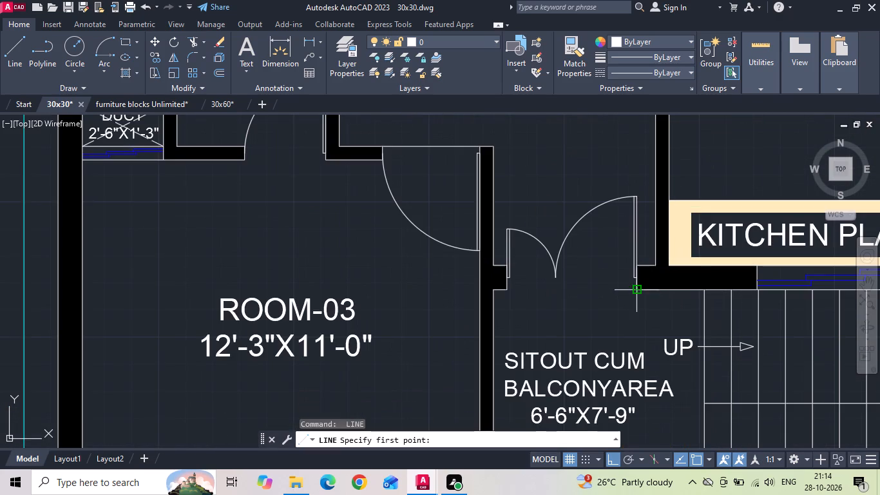
left_click(638, 289)
left_click(510, 289)
key("Escape")
scroll(553, 253, "down", 2)
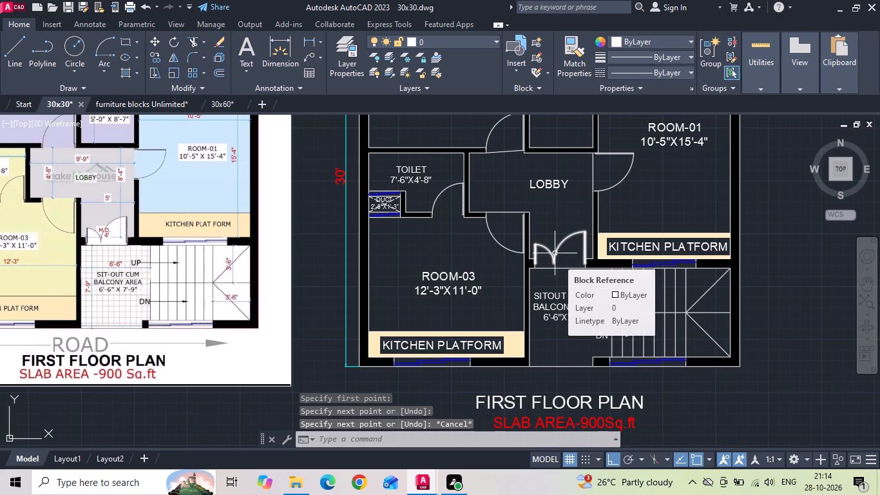
Hatch the sitout cum balcony area with the ANSI37 pattern at a 45 angle in grey index colour 8.
type("H")
key("space")
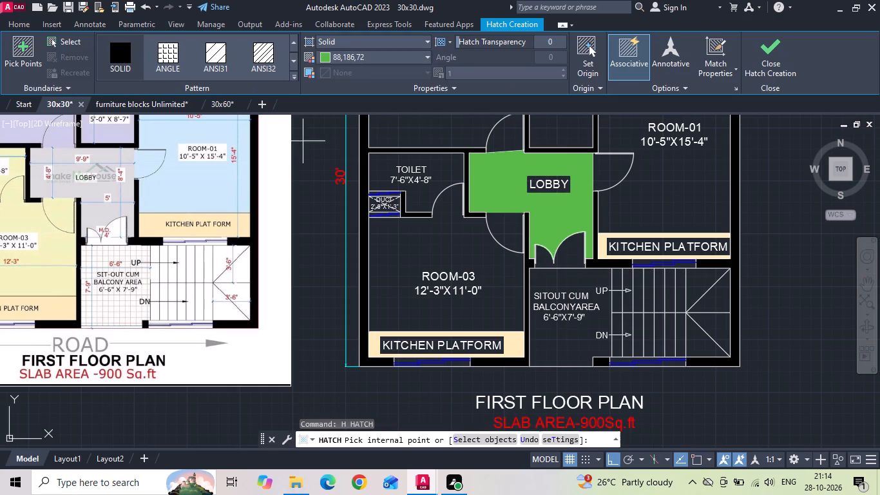
scroll(175, 72, "down", 1)
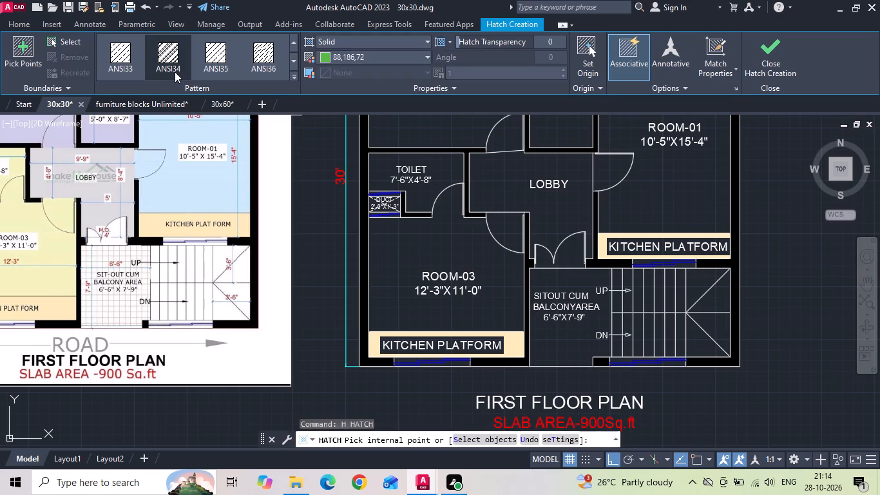
scroll(175, 72, "down", 1)
left_click(134, 63)
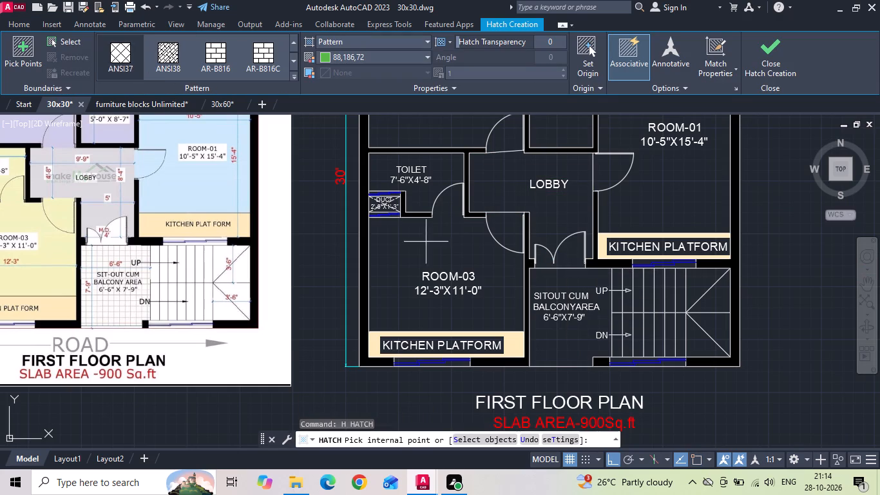
left_click(554, 336)
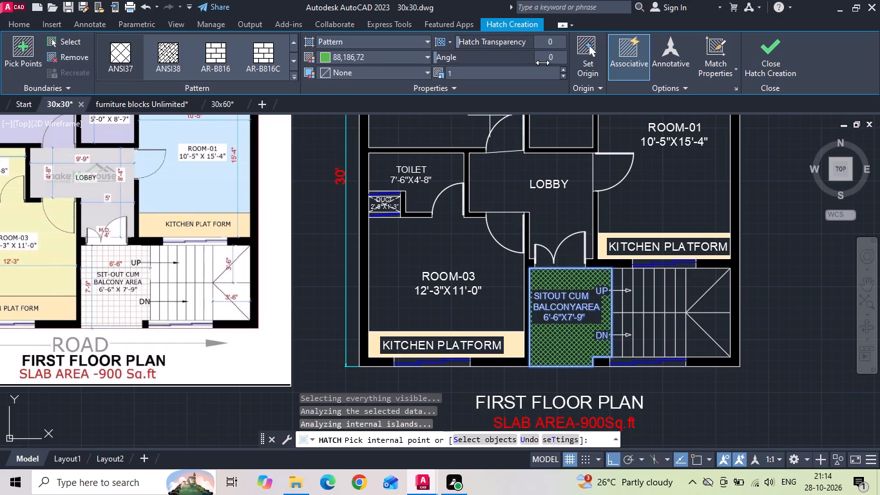
left_click(544, 59)
type("45")
key("Return")
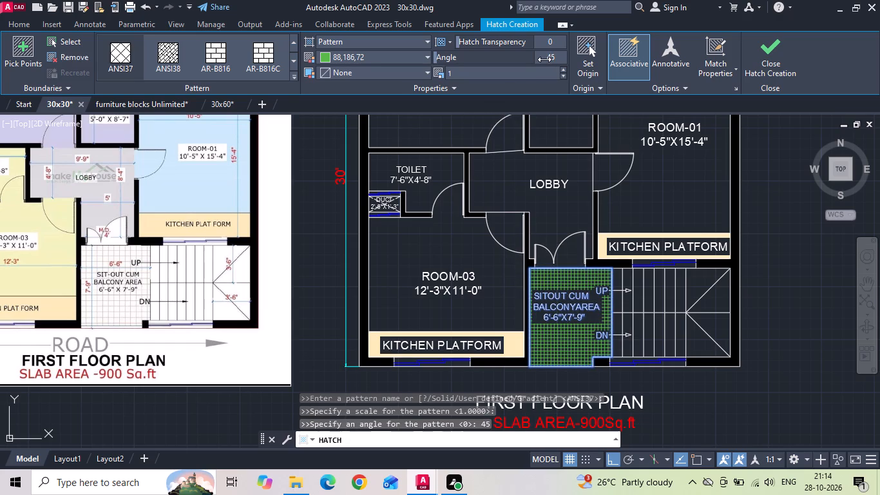
left_click(328, 53)
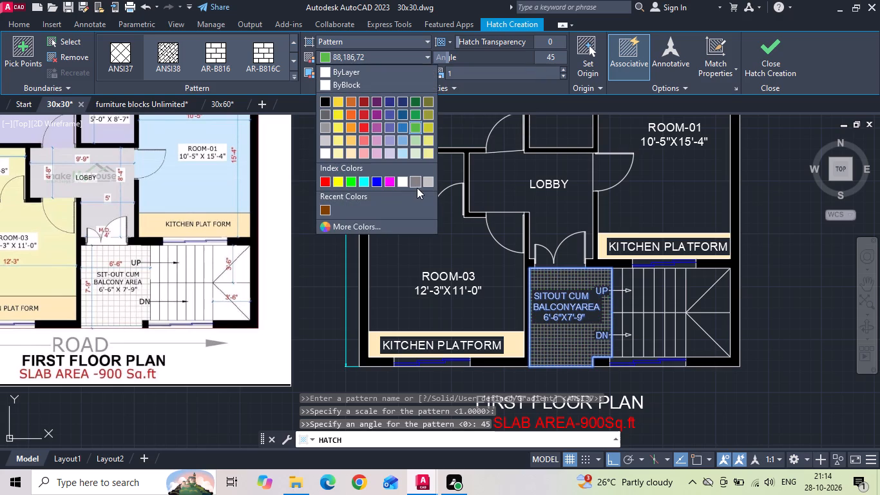
left_click(417, 188)
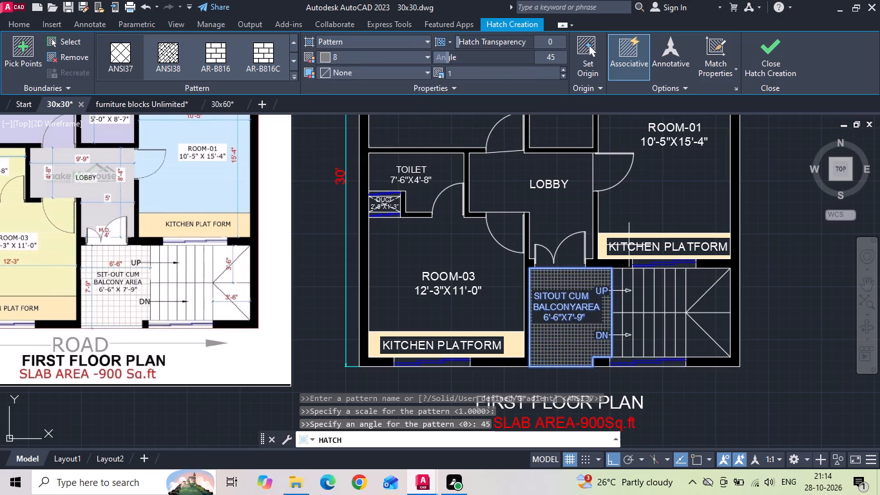
key("Escape")
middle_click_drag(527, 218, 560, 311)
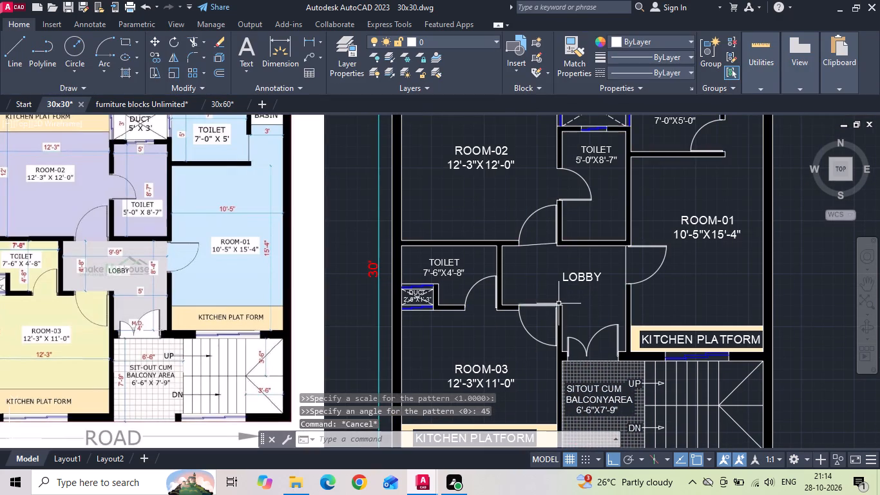
Straighten the slanted line closing the Room-02 door opening by stretching its end to the wall corner at the lobby edge.
scroll(555, 257, "up", 2)
left_click(541, 228)
left_click(539, 219)
scroll(542, 221, "up", 2)
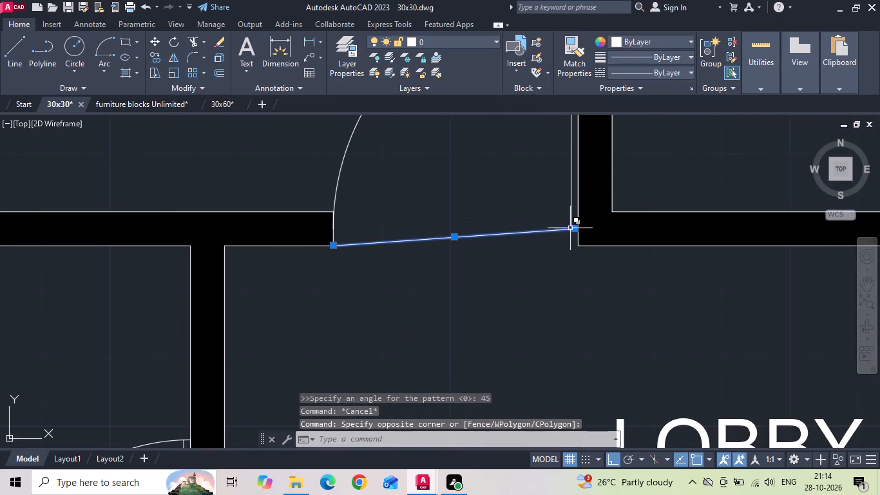
left_click_drag(574, 226, 577, 232)
left_click(580, 243)
scroll(521, 260, "down", 3)
key("Escape")
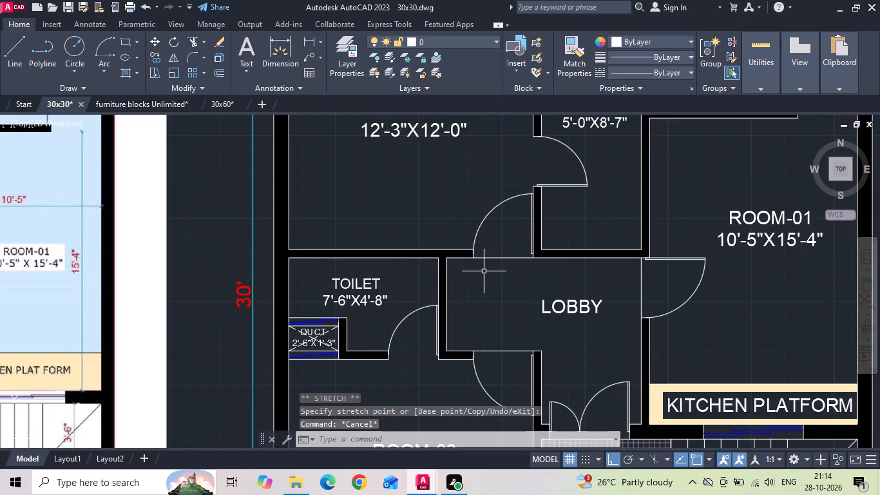
Hatch Room-02, its door swing and the adjoining 5'-0"X8'-7" toilet with a solid fill in purple 152,152,204.
key("h")
key("space")
scroll(481, 271, "down", 2)
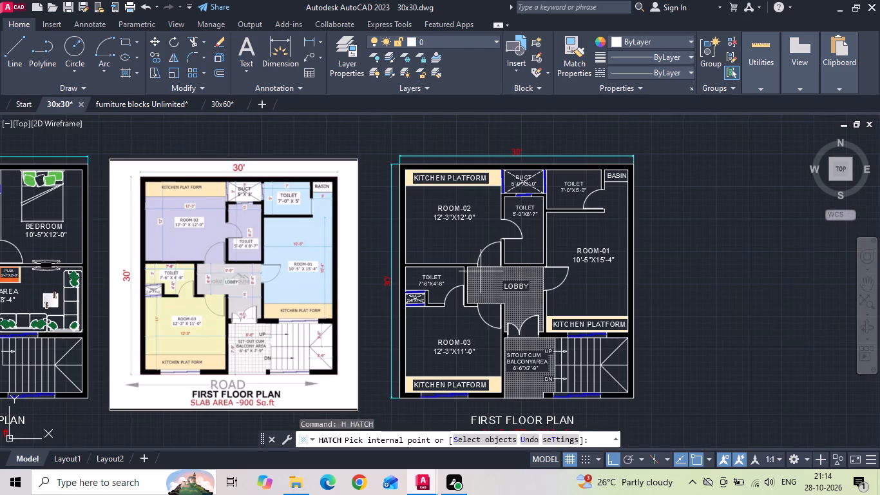
middle_click_drag(439, 272, 447, 258)
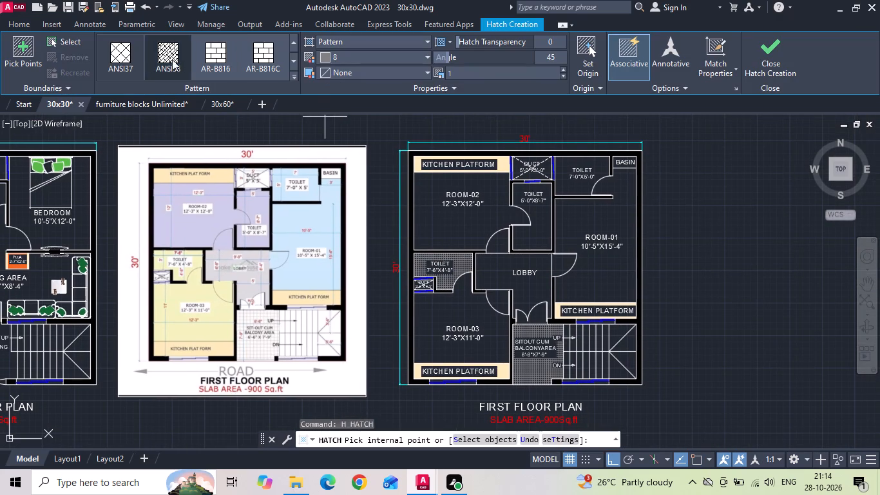
scroll(140, 59, "up", 3)
left_click(123, 62)
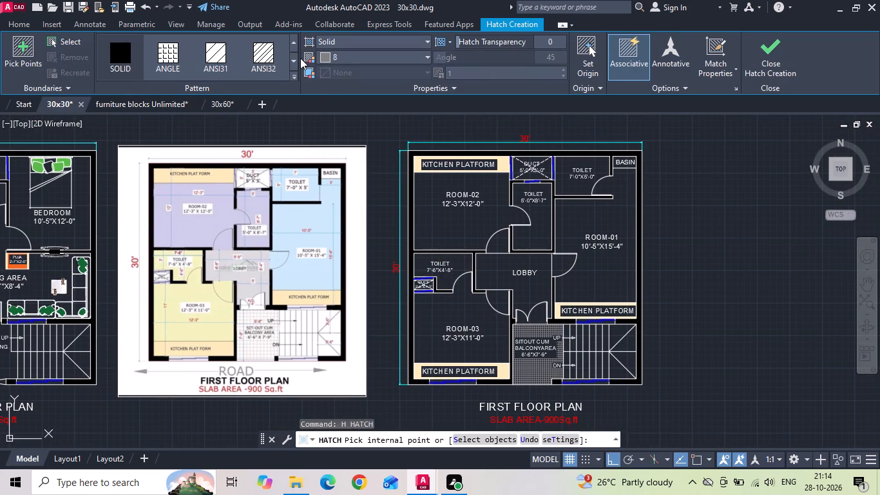
left_click(323, 58)
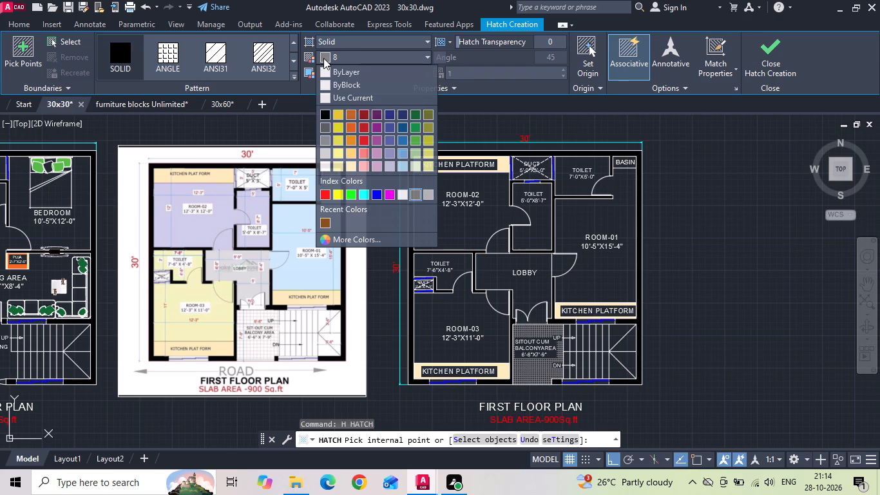
left_click(387, 154)
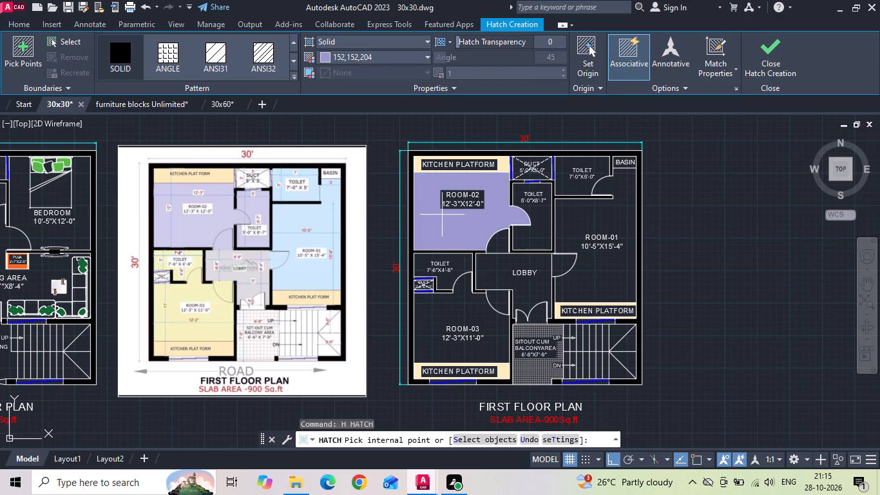
left_click(442, 215)
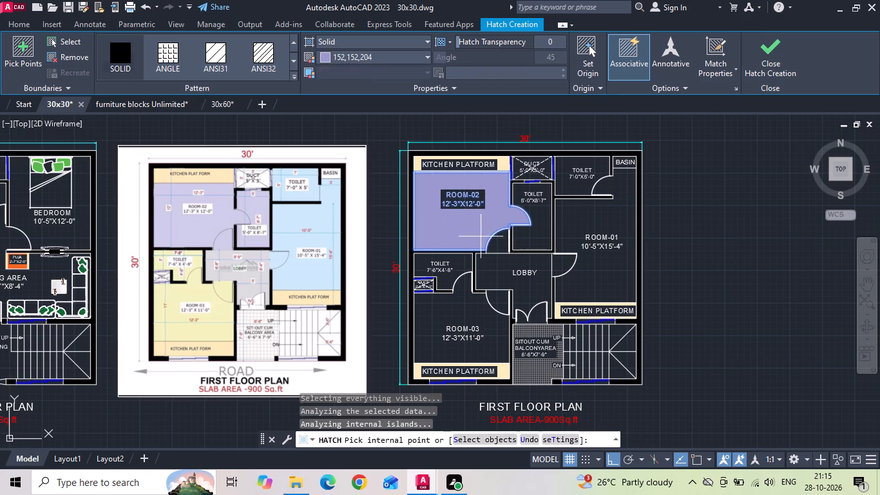
left_click(498, 241)
left_click(526, 236)
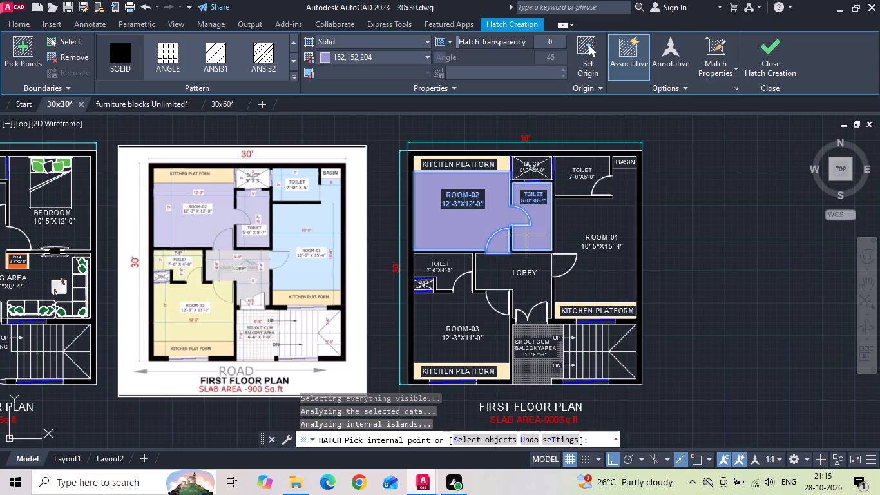
key("Escape")
Hatch Room-01, its door swing and the 7'-0"X5'-0" toilet with a solid fill in light blue 173,221,247.
key("h")
key("space")
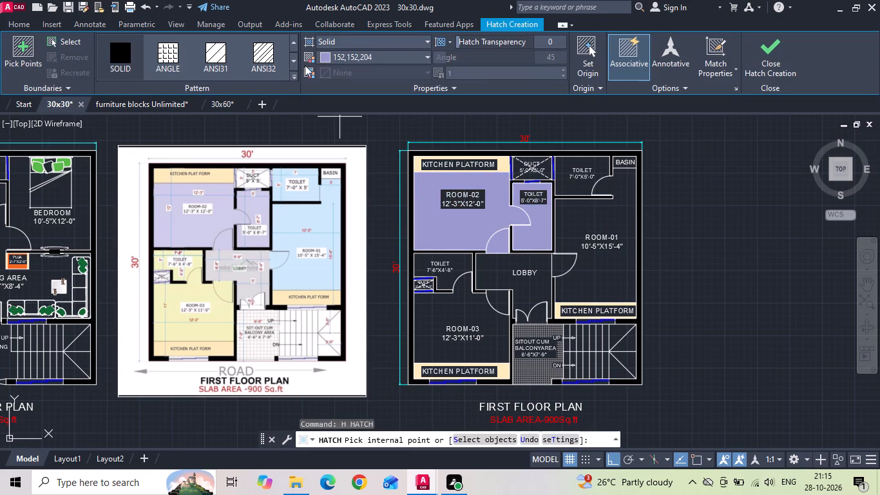
left_click(322, 56)
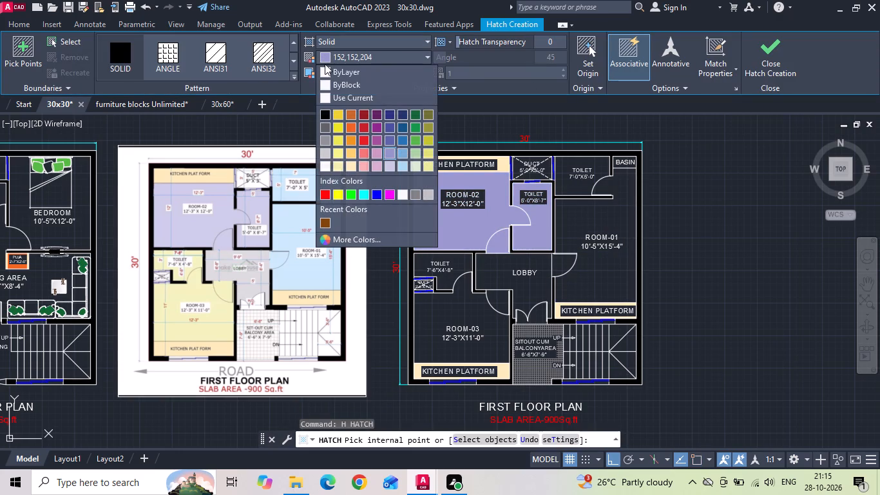
left_click(403, 166)
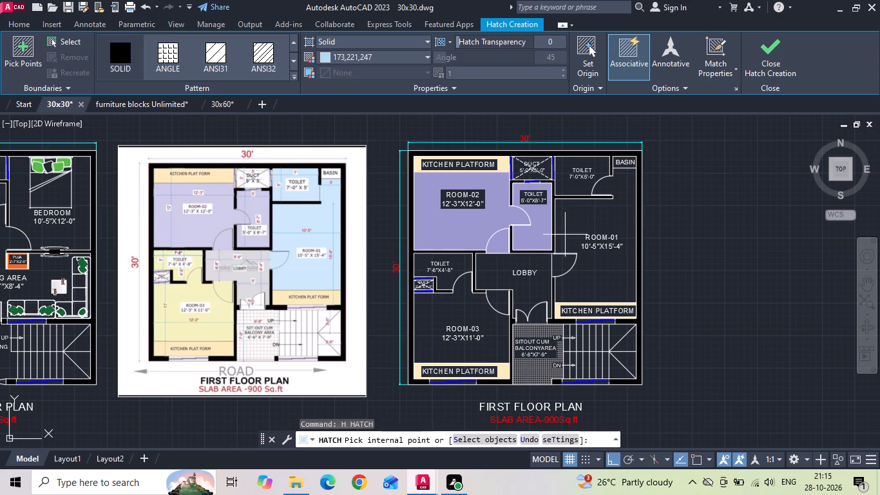
left_click(571, 235)
left_click(575, 191)
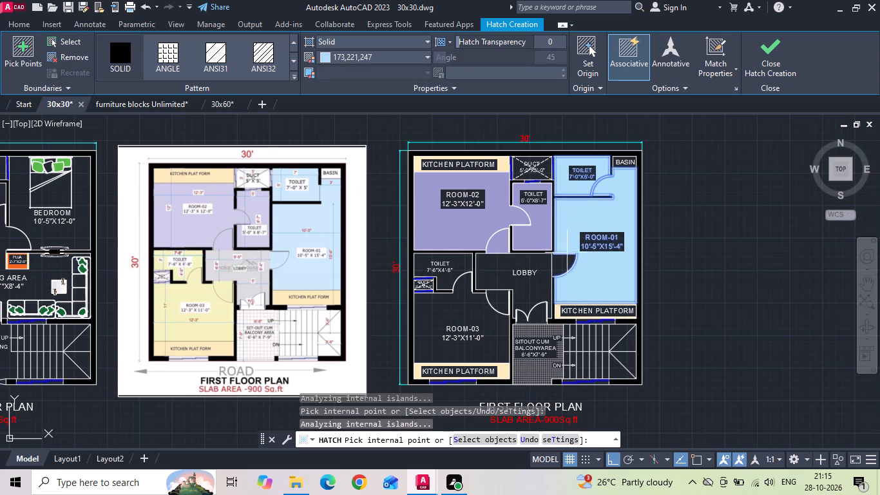
left_click(564, 264)
key("space")
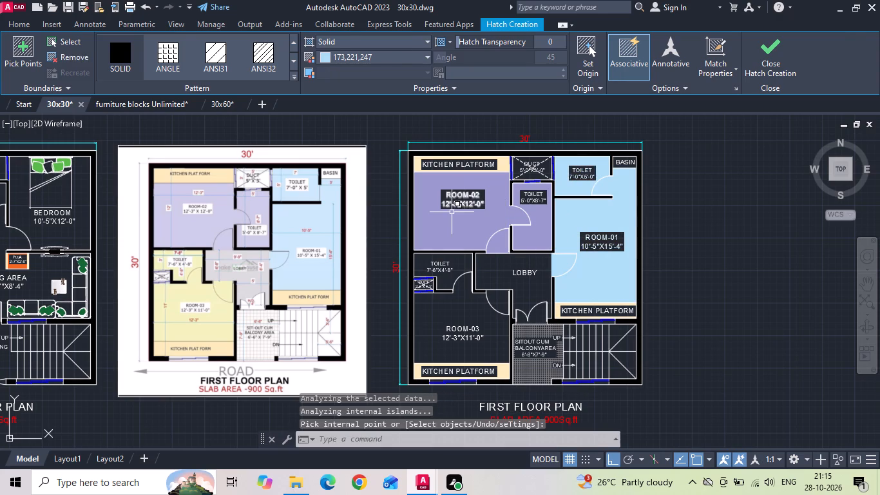
Hatch Room-03, its door swing and the 7'-6"X4'-8" toilet with a solid fill in cream 254,234,185.
middle_click_drag(445, 287, 438, 249)
key("space")
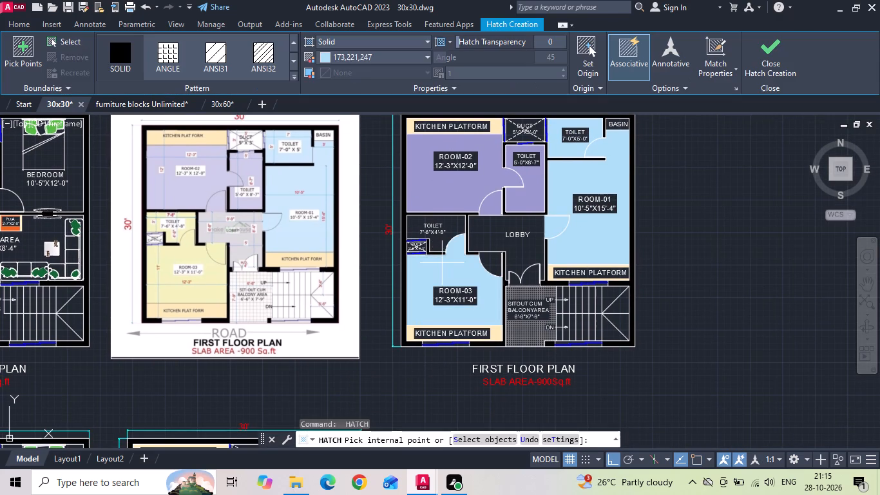
left_click(329, 57)
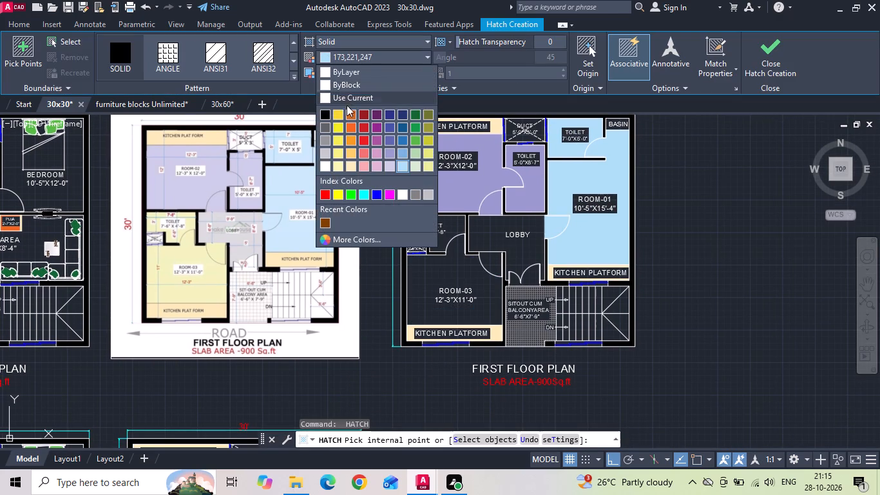
left_click(350, 165)
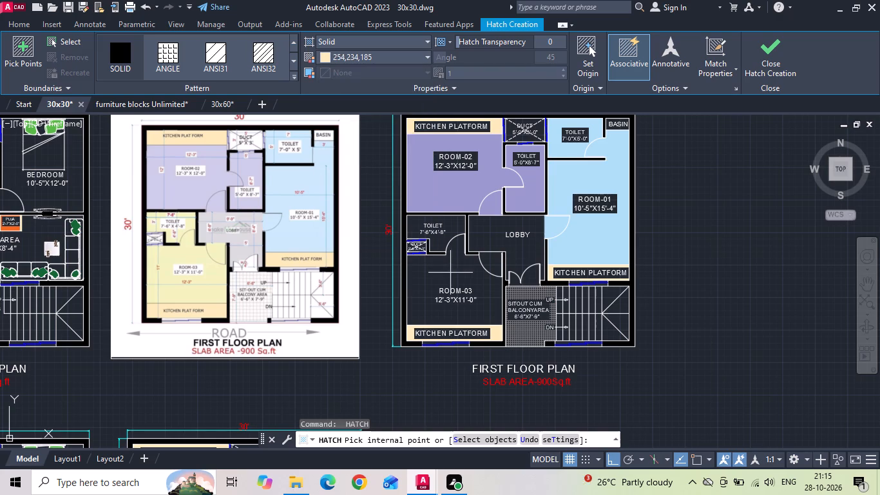
left_click(451, 274)
left_click(442, 238)
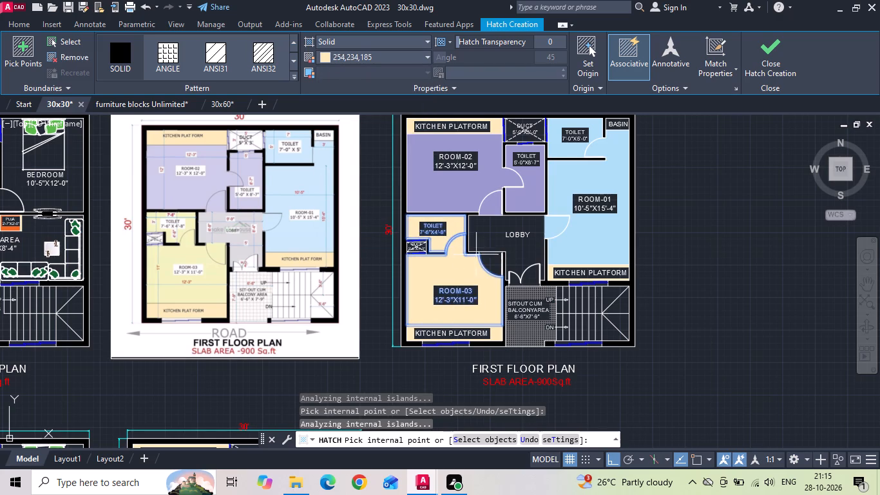
left_click(490, 260)
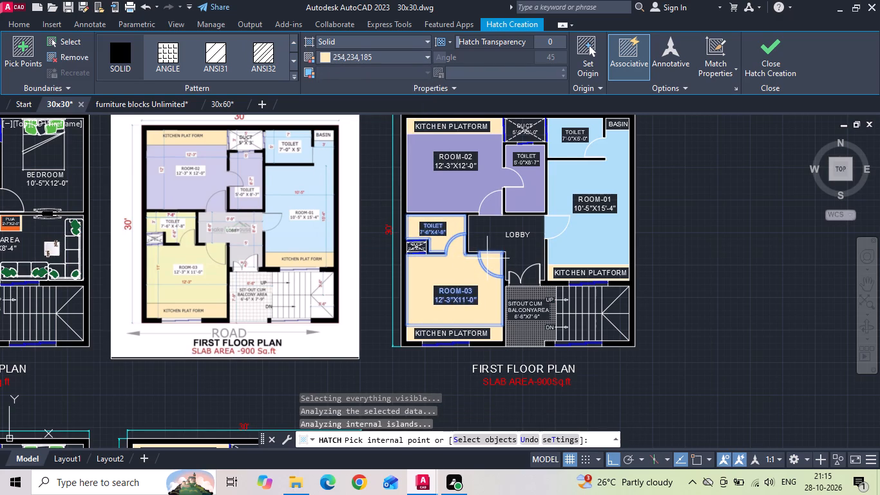
key("space")
Hatch the lobby, including the main double-door swing, with a solid fill in pale lavender 206,204,230.
key("space")
left_click(488, 229)
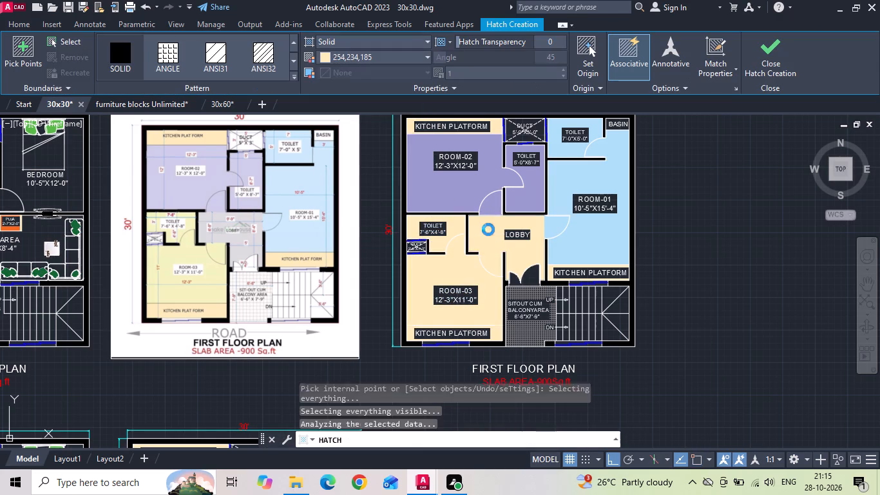
left_click(527, 275)
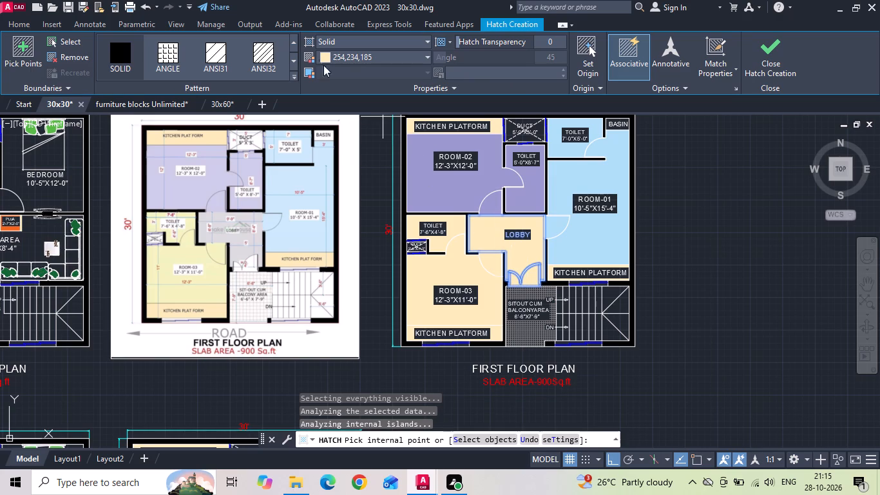
left_click(329, 59)
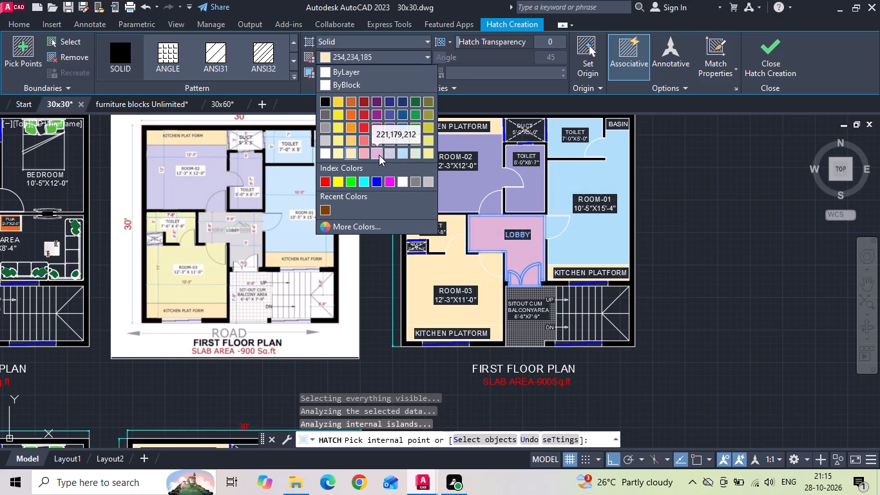
left_click(394, 156)
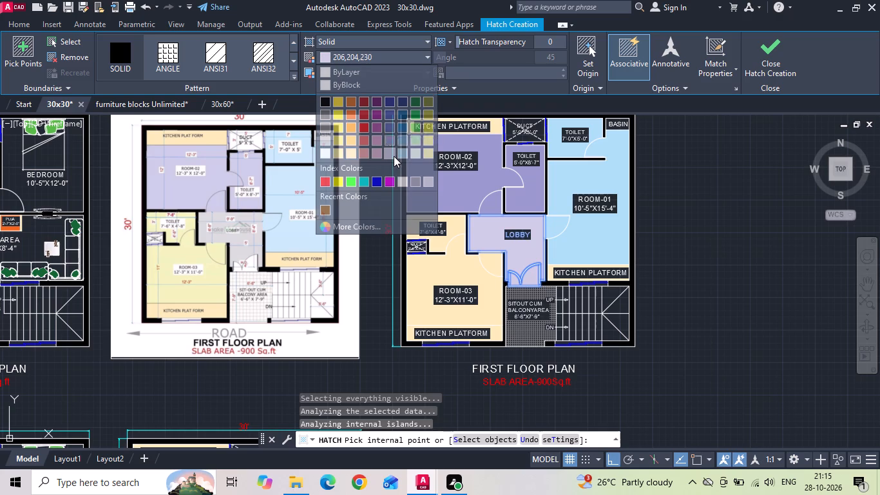
key("space")
scroll(470, 200, "down", 2)
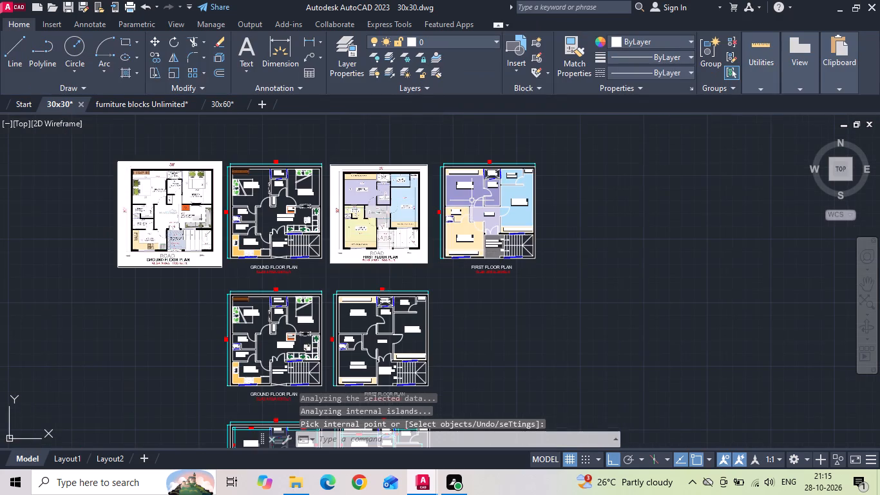
key("Escape")
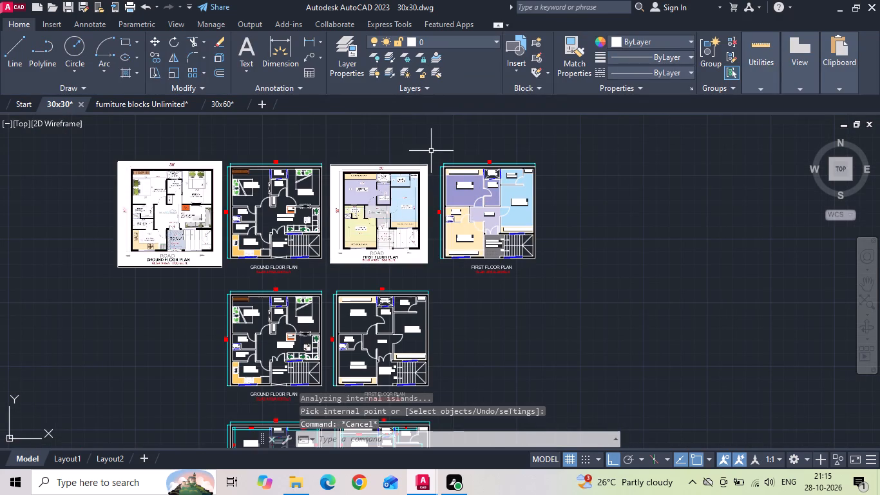
Delete the first floor and ground floor reference images from the top row.
left_click(431, 151)
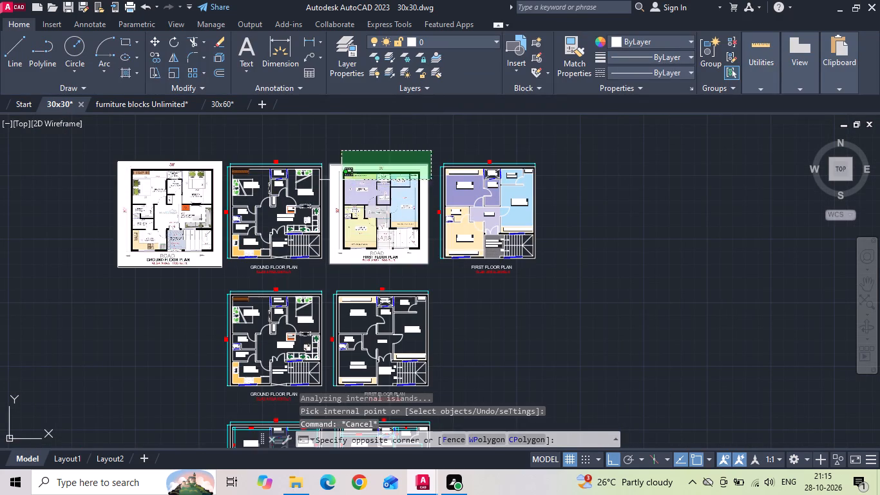
left_click(345, 192)
key("Delete")
left_click_drag(169, 126, 110, 200)
left_click(108, 202)
key("Delete")
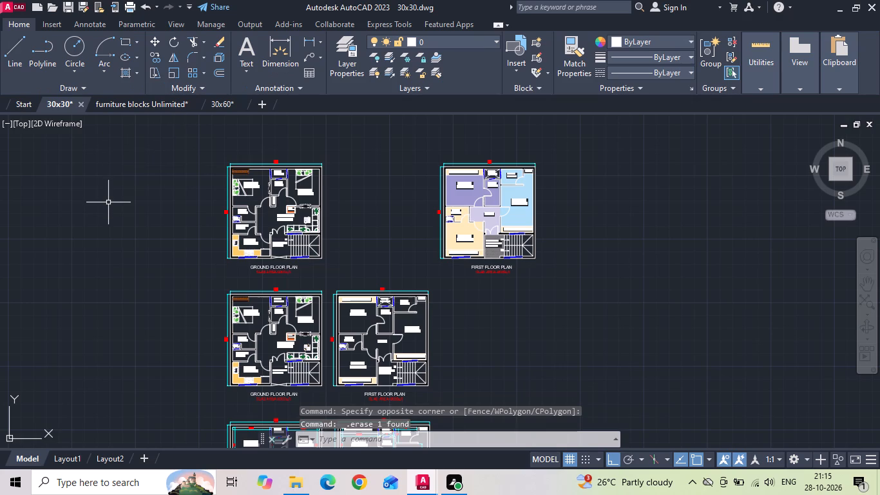
Save the drawing.
key("ctrl+s")
key("ctrl+s")
key("ctrl+s")
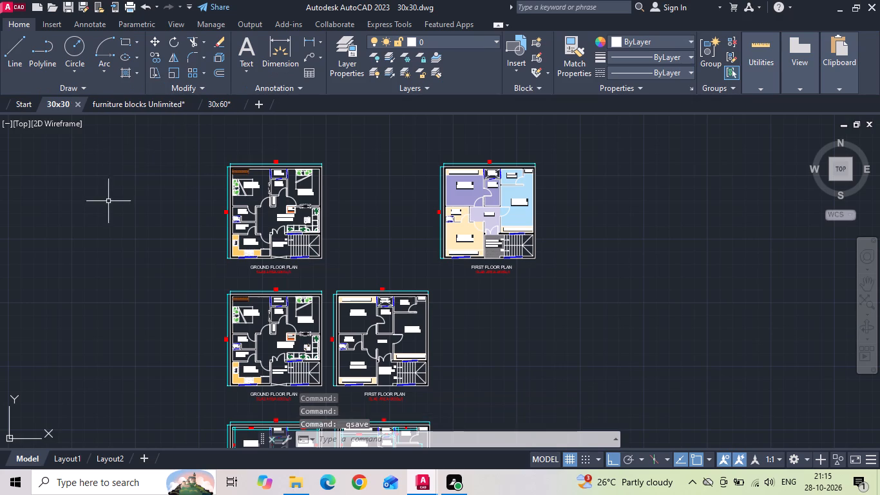
Move the coloured first floor plan with its titles horizontally to sit beside the top-row ground floor plan.
left_click_drag(356, 154, 371, 164)
left_click(542, 282)
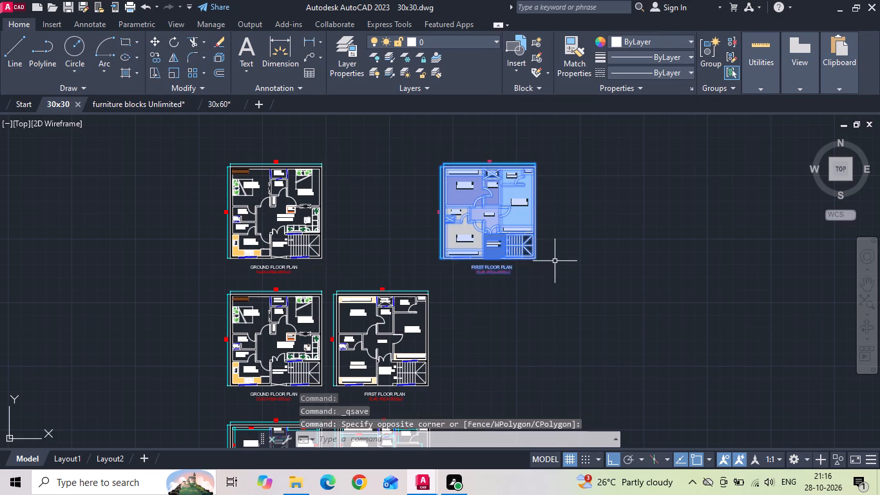
right_click(574, 231)
left_click(598, 252)
left_click(680, 191)
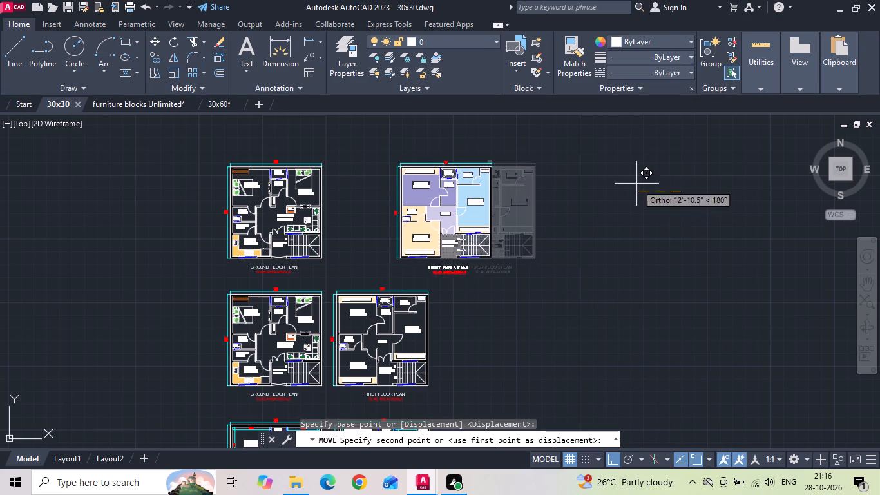
left_click(570, 176)
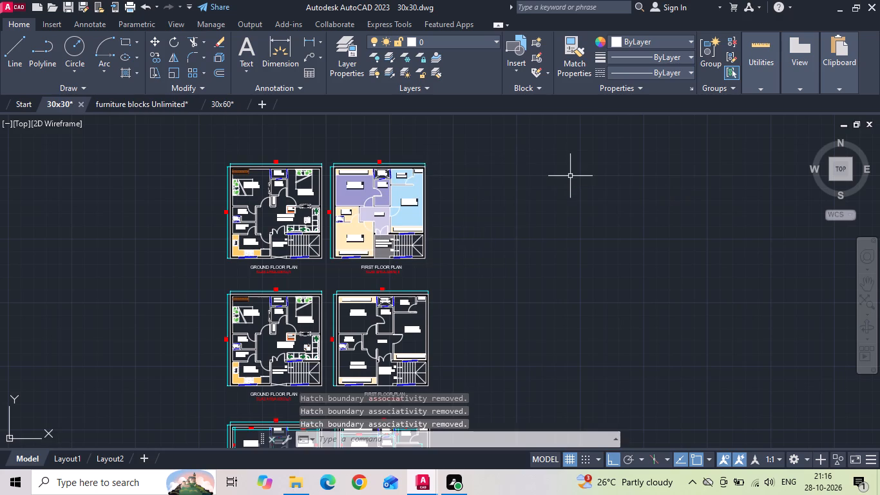
Save the drawing with the rearranged top row.
middle_click_drag(361, 247, 388, 168)
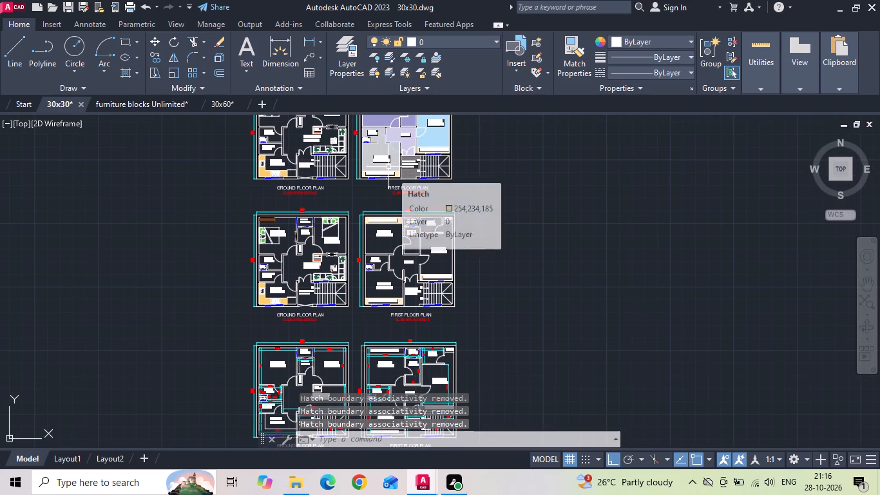
key("ctrl+s")
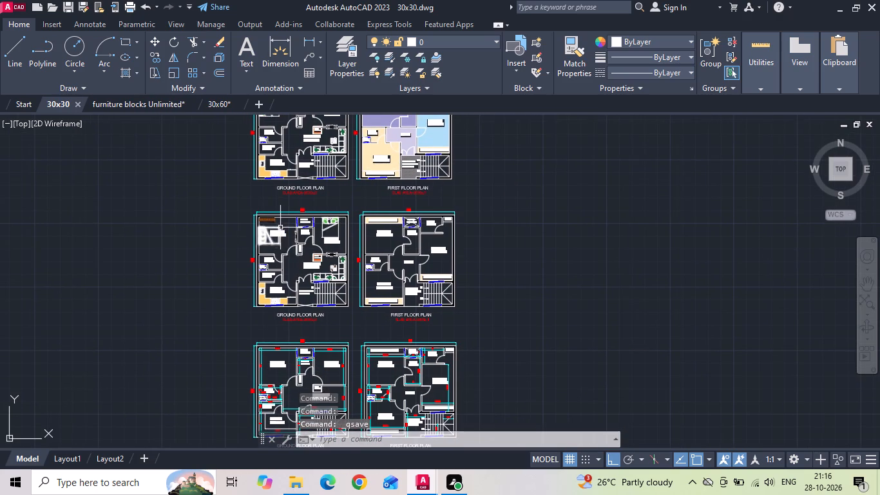
Add a linear dimension across the width of the 12'-3"X12'-0" bedroom on the middle-row furnished ground floor plan.
scroll(280, 228, "up", 3)
type("DLI")
key("space")
scroll(211, 188, "up", 2)
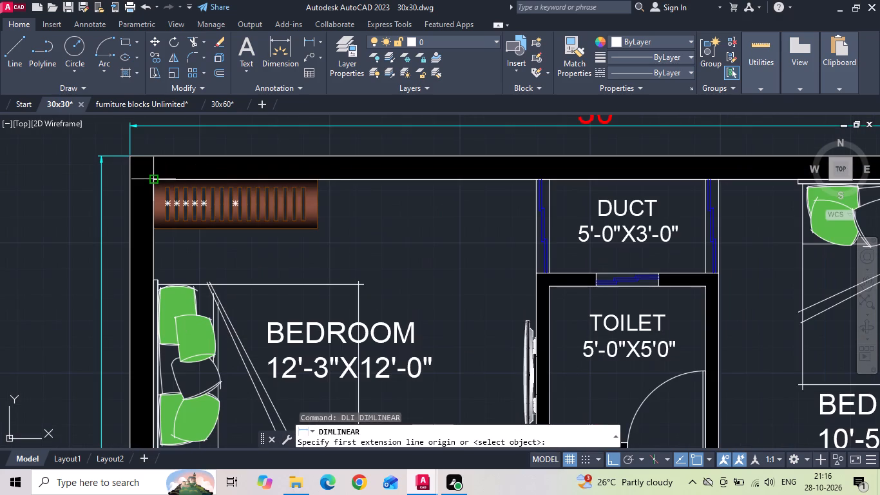
left_click_drag(156, 176, 164, 175)
left_click(534, 180)
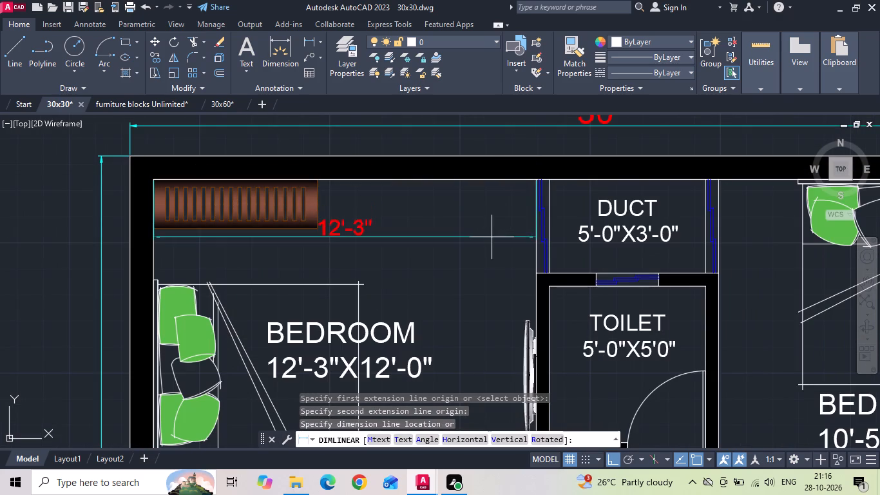
left_click(488, 247)
Add a vertical linear dimension for the same bedroom's depth, from the outer wall to the wall end beside the basin.
key("space")
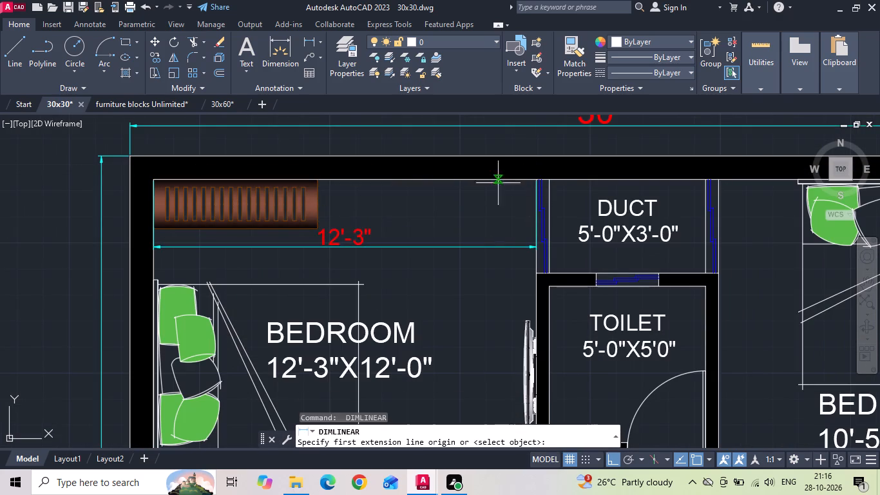
scroll(481, 173, "down", 2)
scroll(502, 185, "up", 2)
left_click(499, 163)
scroll(499, 162, "down", 1)
middle_click_drag(489, 358, 496, 313)
scroll(509, 371, "up", 2)
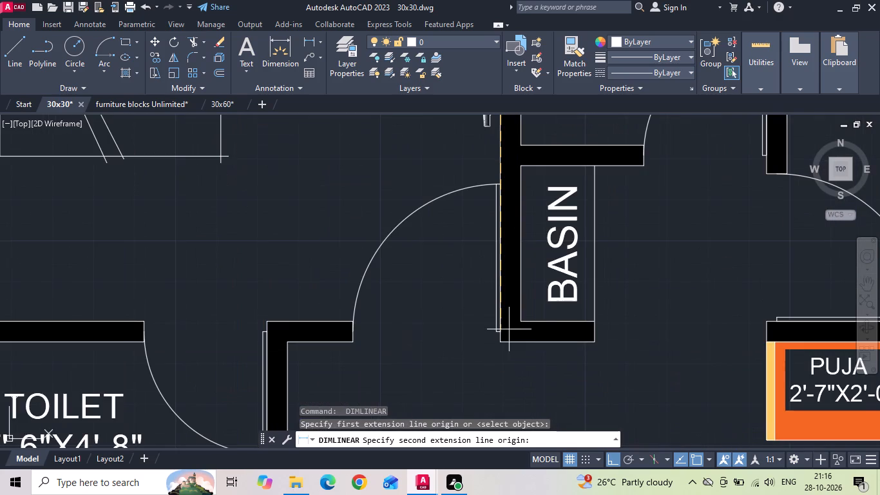
left_click(526, 318)
scroll(449, 311, "down", 2)
left_click(450, 303)
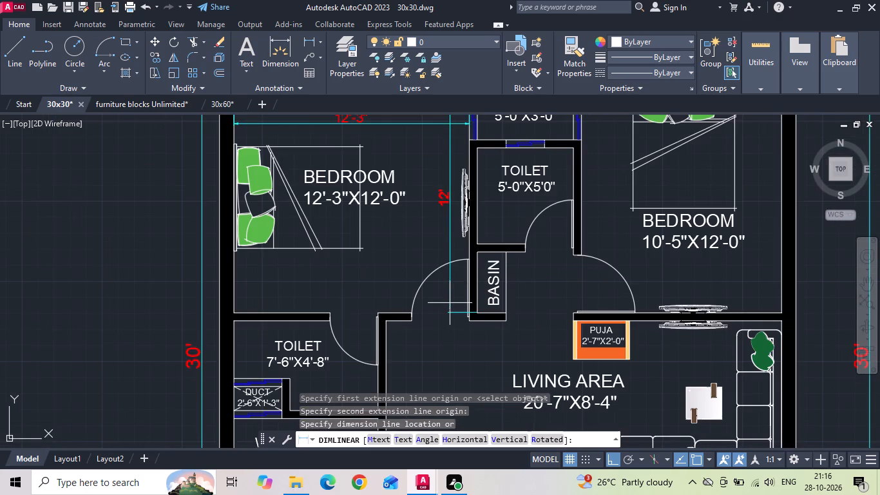
Add linear dimensions for the width and depth of the 7'-6"X4'-8" toilet.
middle_click_drag(443, 296, 424, 208)
scroll(292, 242, "up", 1)
middle_click_drag(234, 266, 245, 231)
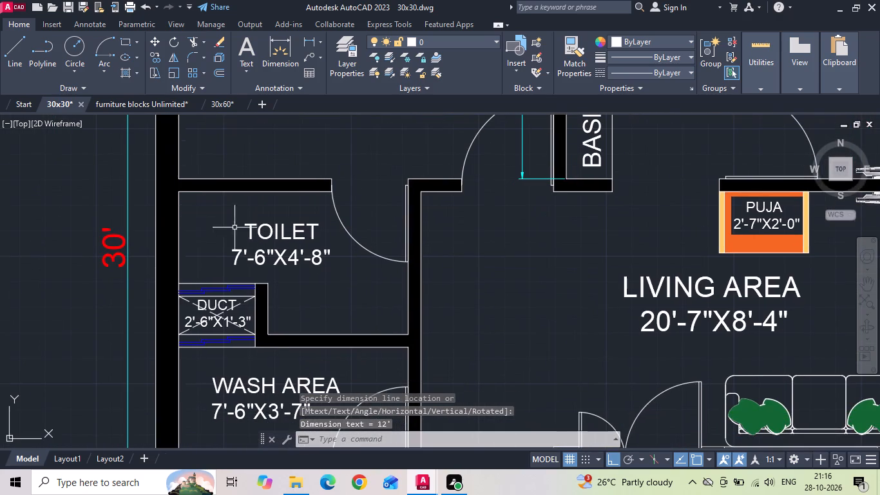
key("space")
left_click(178, 193)
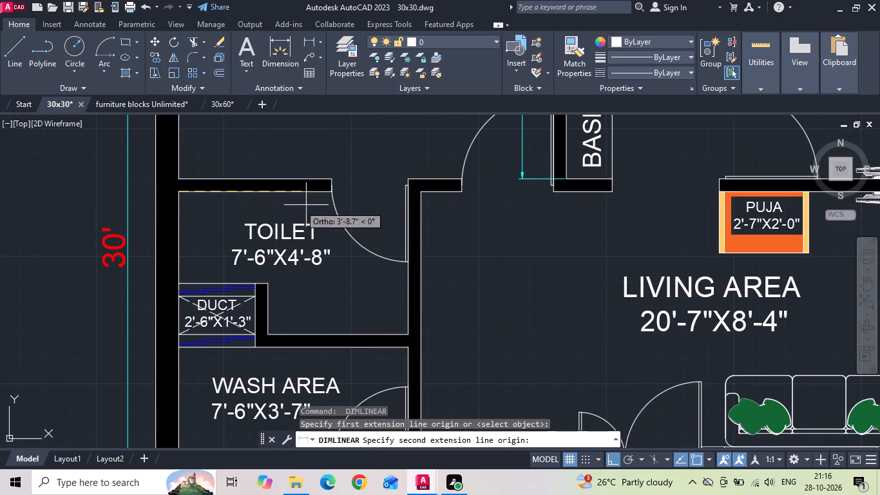
scroll(407, 202, "up", 2)
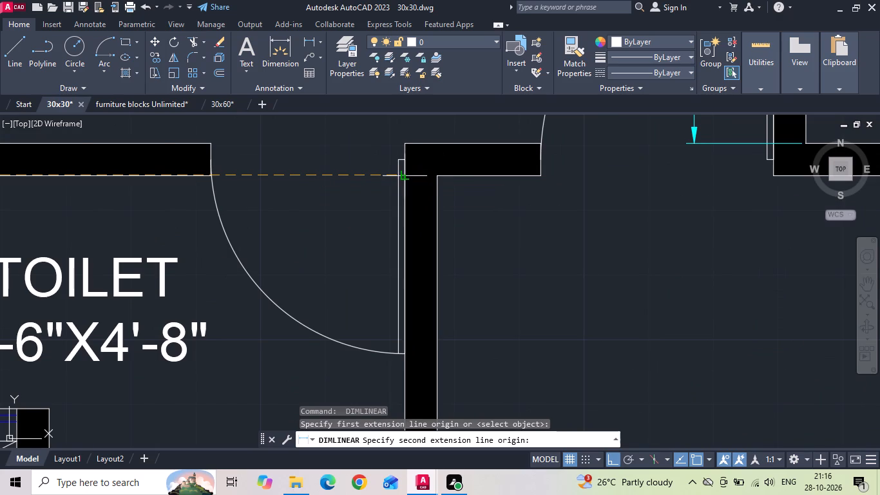
left_click(407, 177)
scroll(390, 202, "down", 1)
left_click(363, 222)
key("space")
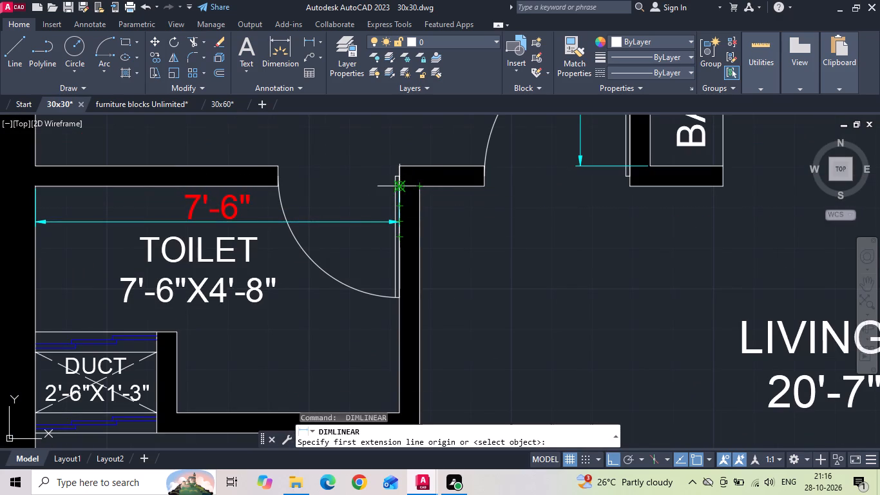
left_click(399, 188)
middle_click_drag(392, 309, 401, 263)
left_click(406, 363)
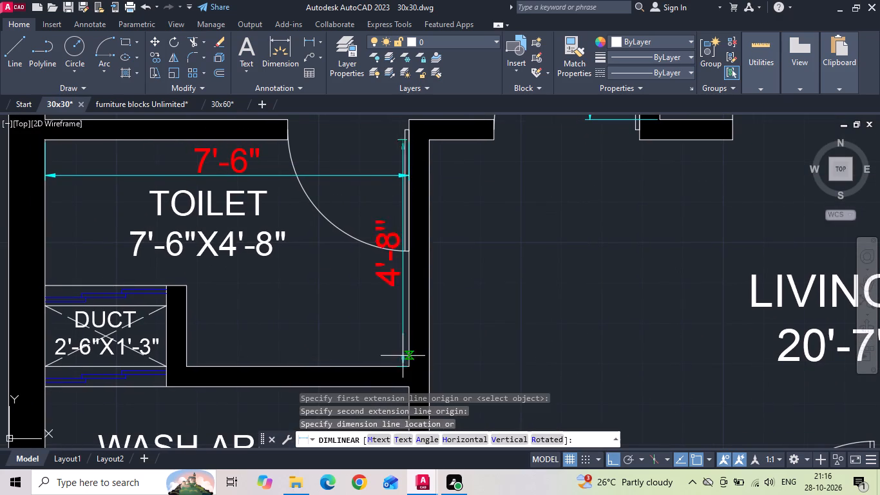
left_click(379, 322)
Add linear dimensions for the depth and width of the wash area, placed inside the room.
scroll(336, 145, "down", 2)
scroll(256, 297, "up", 2)
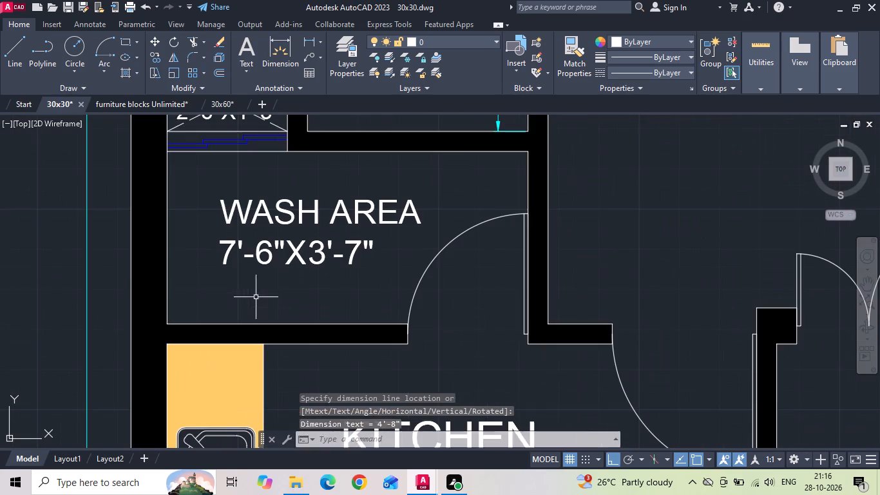
key("space")
left_click(169, 323)
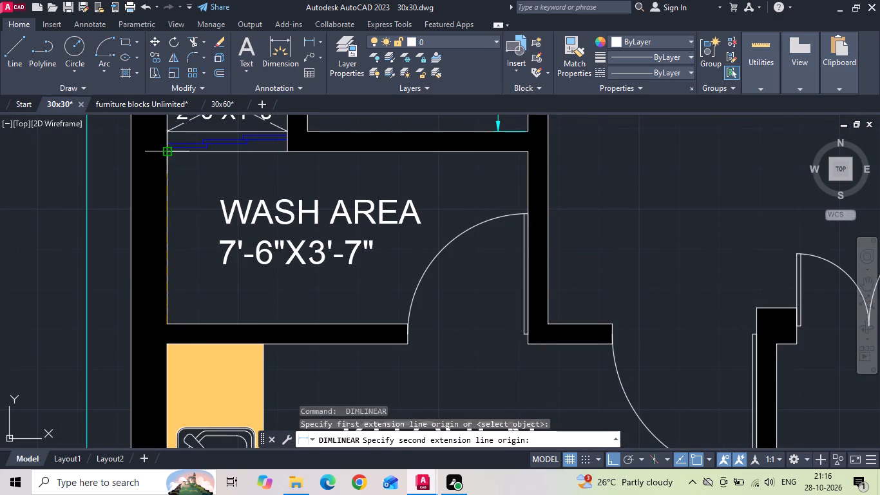
left_click_drag(168, 151, 170, 159)
left_click(199, 228)
key("space")
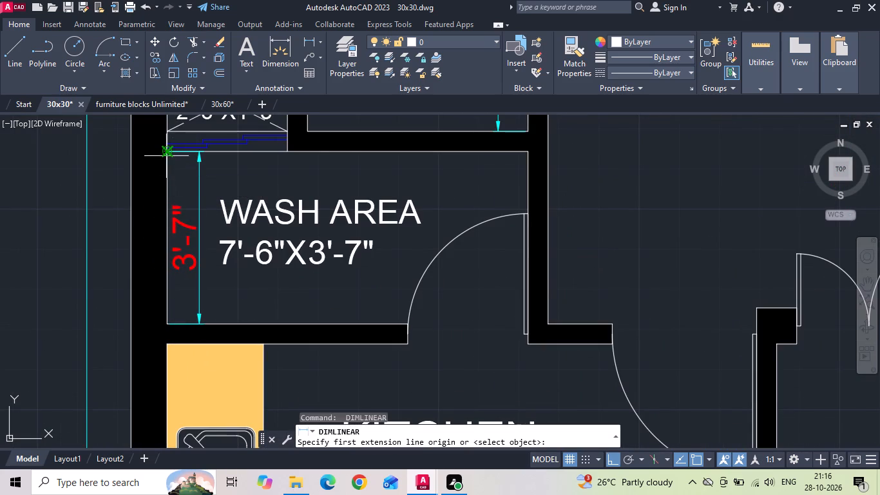
left_click(166, 153)
left_click(533, 152)
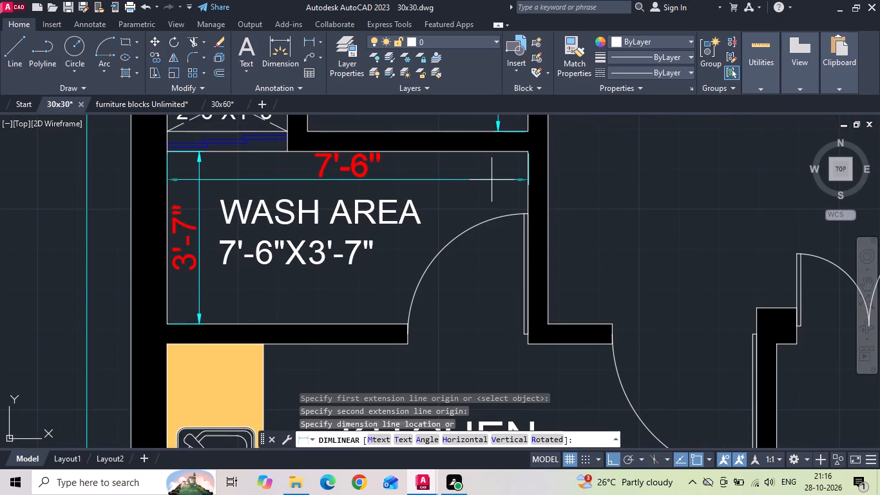
left_click(488, 184)
Add linear dimensions for the kitchen's depth beside the sink counter and its full wall-to-wall width above the stove counter.
scroll(308, 153, "down", 2)
middle_click_drag(303, 247, 299, 229)
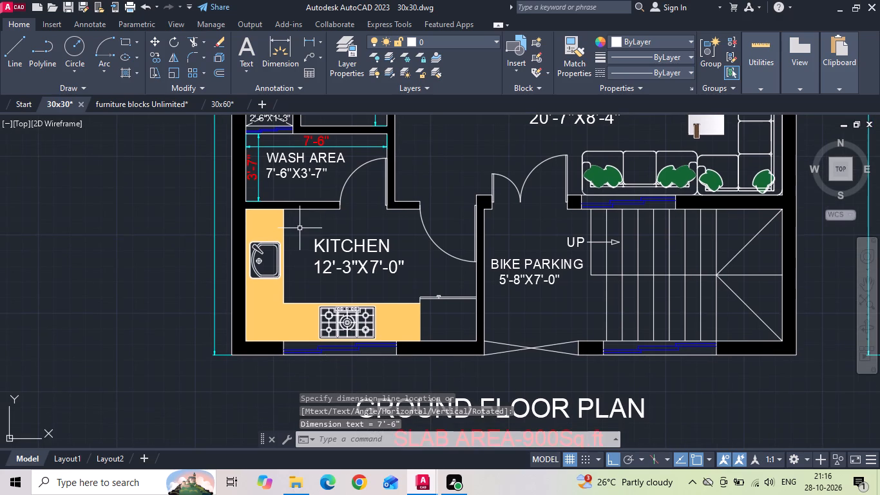
key("space")
left_click_drag(285, 211, 288, 220)
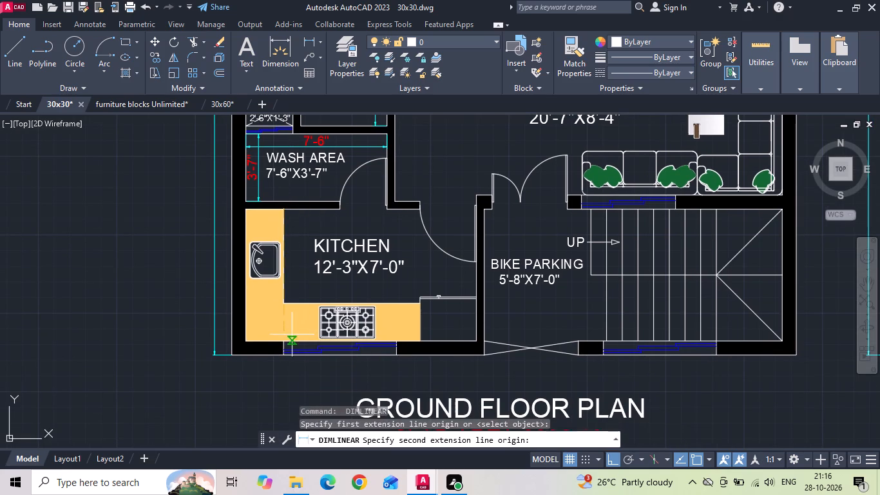
left_click(282, 340)
scroll(299, 291, "up", 1)
left_click(296, 272)
key("space")
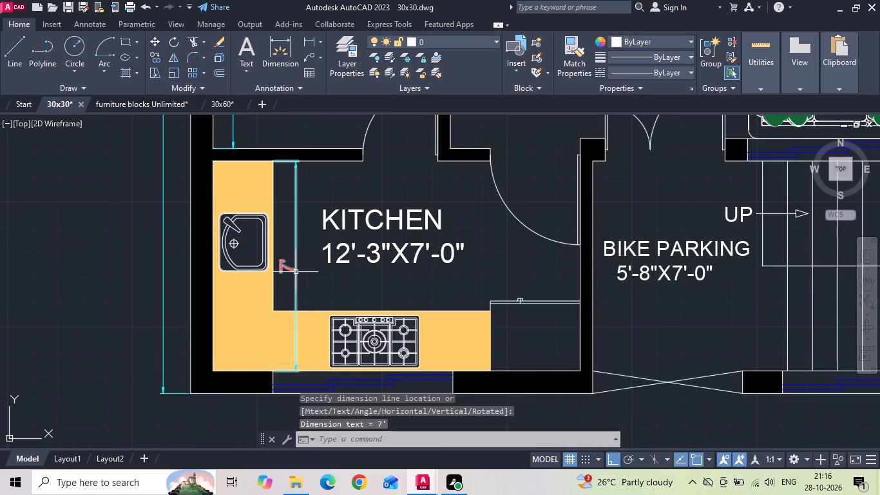
left_click(215, 306)
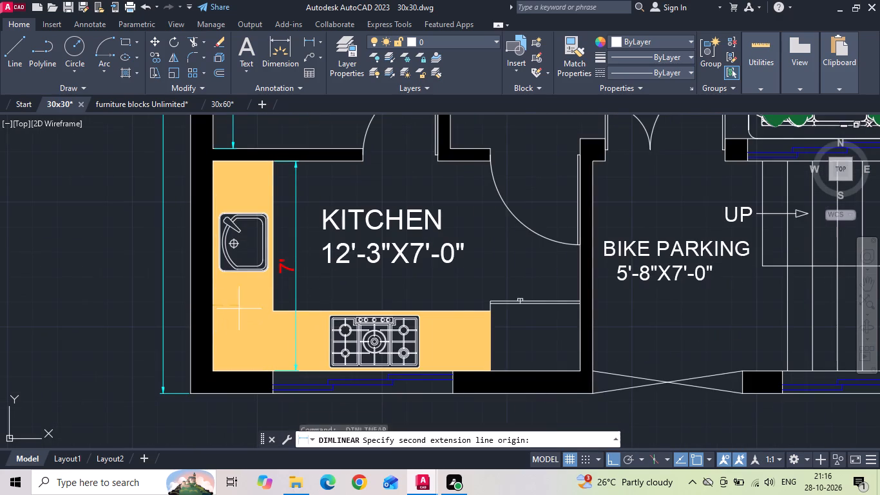
left_click(577, 307)
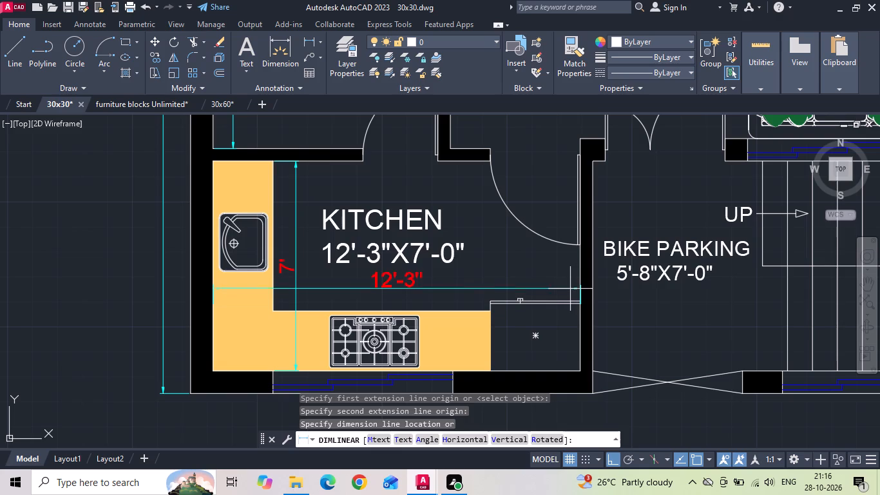
left_click(564, 296)
Add linear dimensions for the bike parking's depth along the kitchen wall and its width up to the stair.
scroll(269, 282, "down", 1)
middle_click_drag(521, 287, 365, 289)
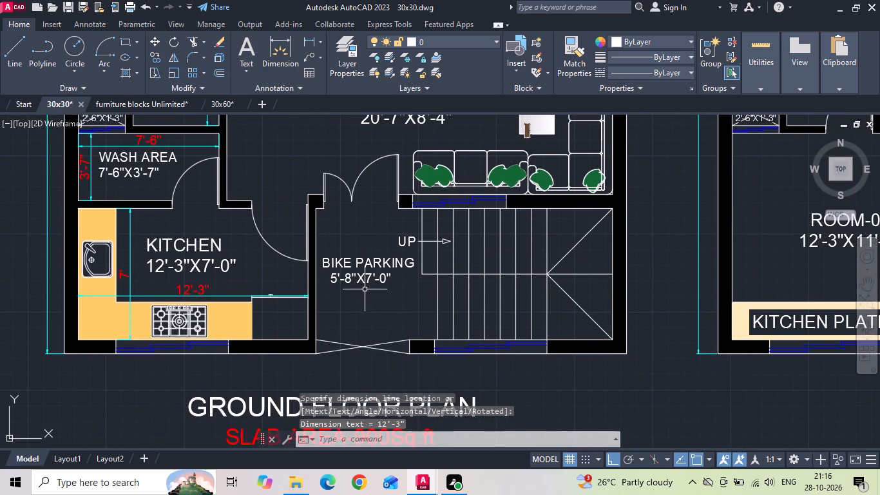
key("space")
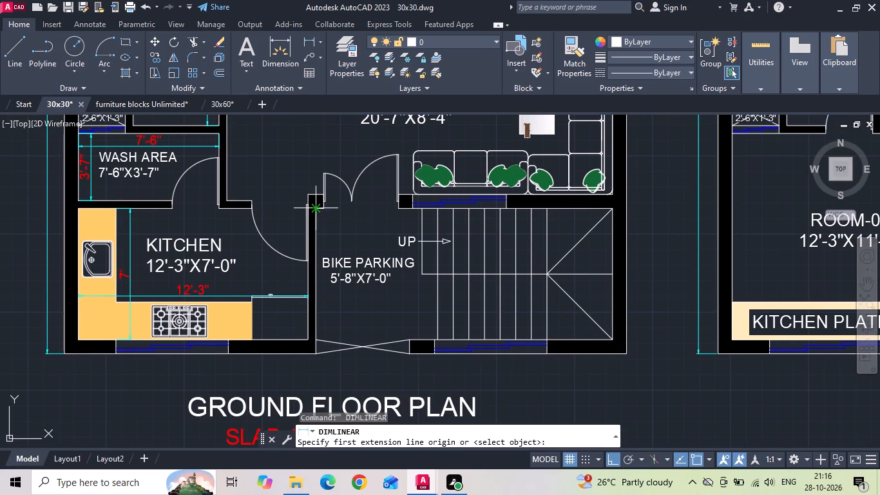
left_click(316, 208)
scroll(327, 367, "up", 1)
left_click(311, 320)
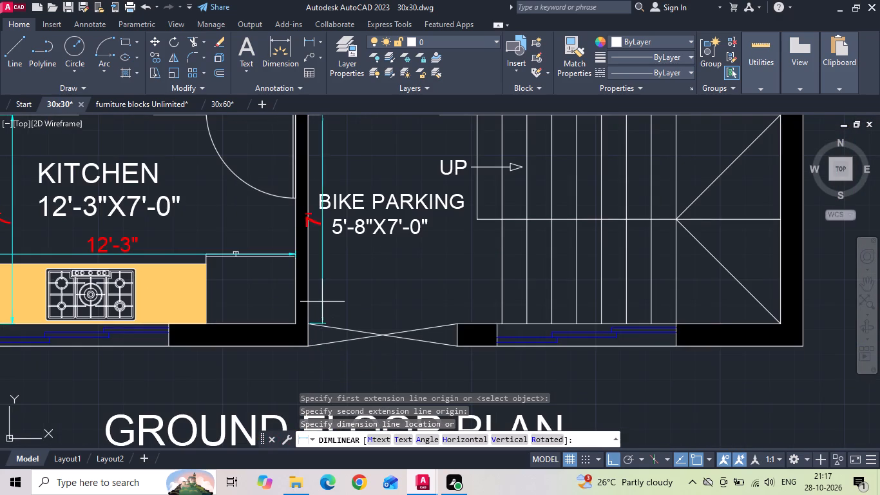
left_click(332, 292)
middle_click_drag(329, 305, 318, 387)
key("space")
left_click_drag(297, 229, 305, 233)
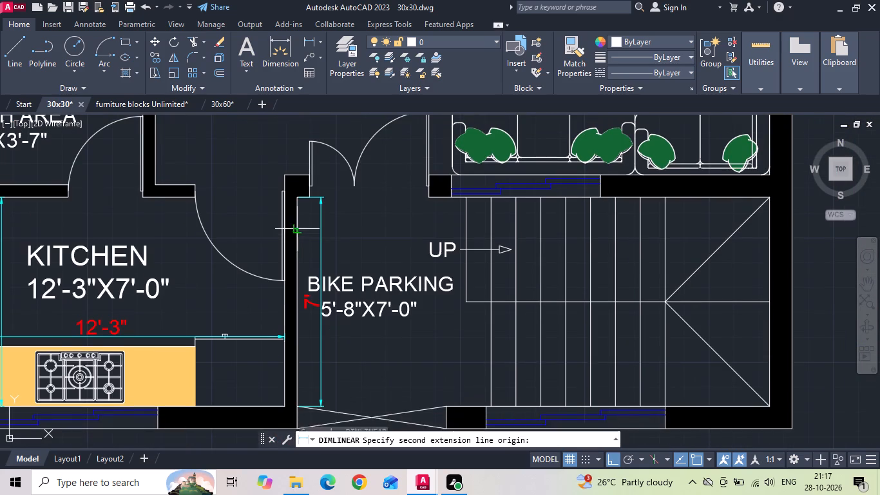
left_click_drag(305, 233, 312, 235)
double_click(462, 230)
left_click(461, 228)
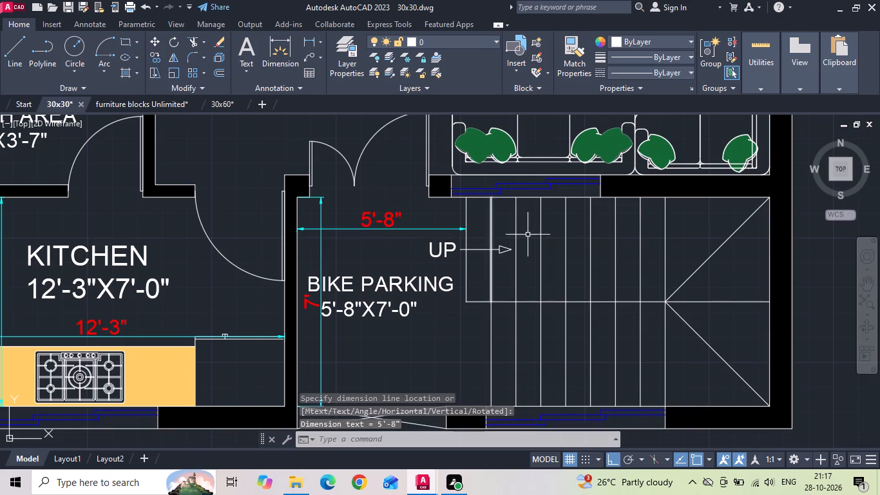
Dimension the staircase's upper flight width and its landing depth with linear dimensions at the landing.
key("space")
left_click(718, 200)
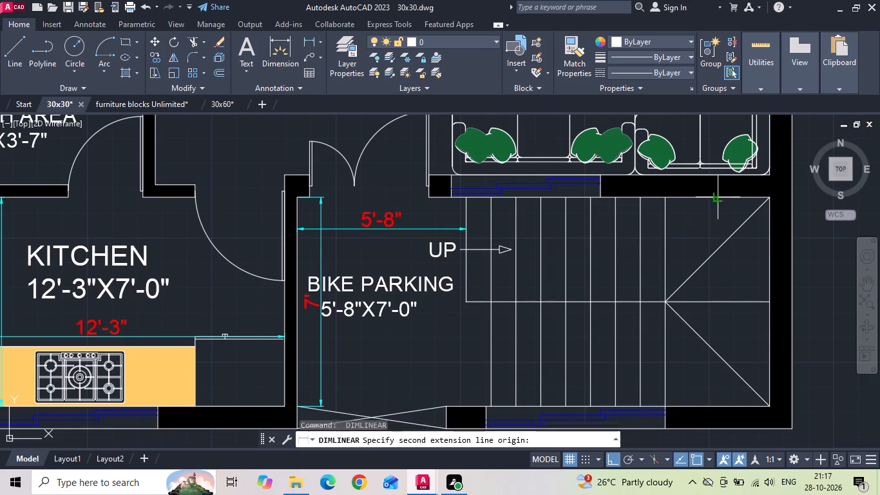
left_click(717, 302)
left_click(700, 250)
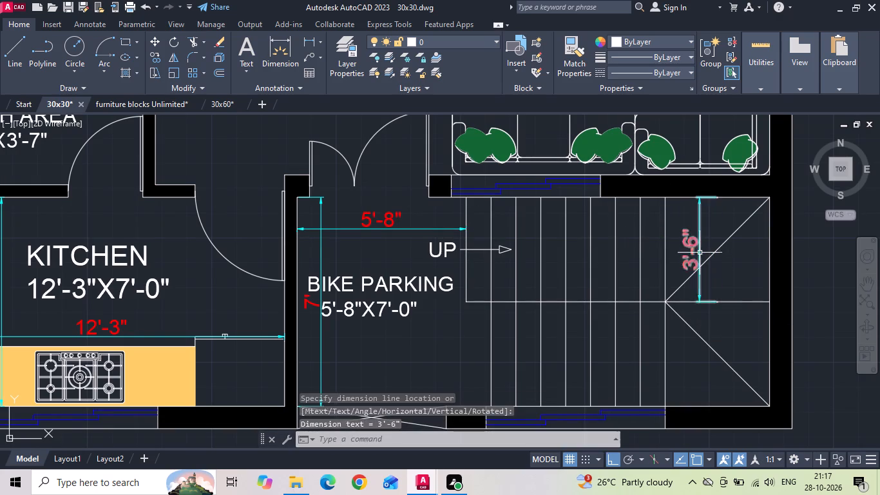
key("space")
left_click(661, 350)
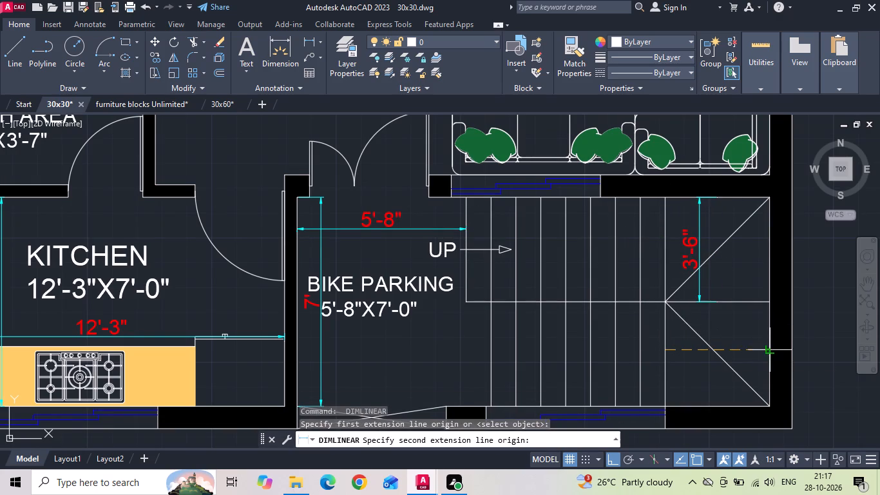
left_click(769, 352)
left_click(765, 360)
Add a horizontal linear dimension across the living area from the wash area wall to the outer wall.
scroll(553, 344, "down", 1)
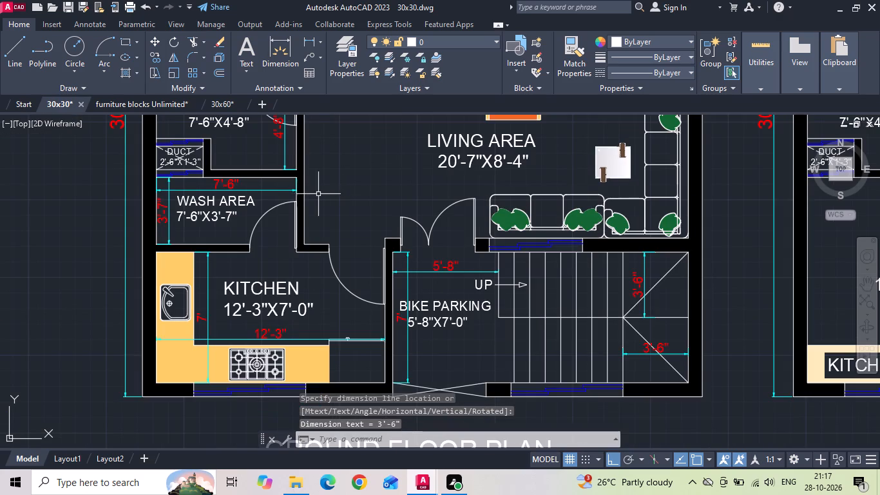
middle_click_drag(330, 193, 322, 243)
key("space")
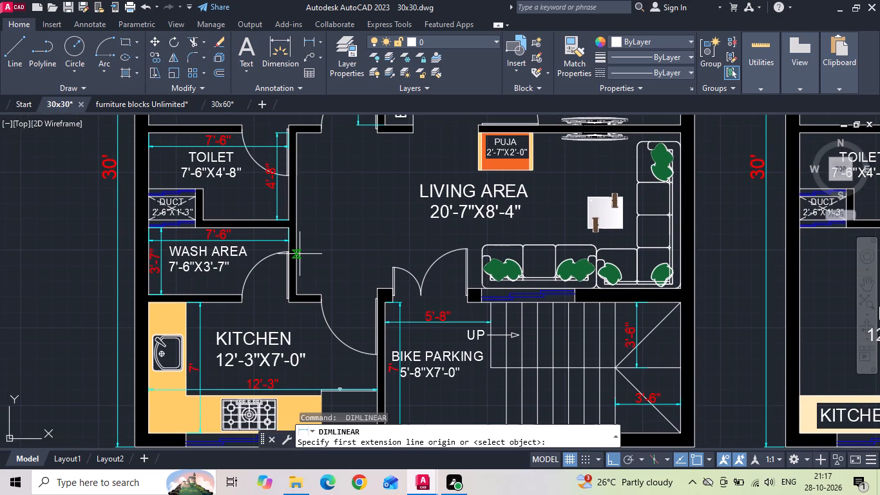
left_click(298, 229)
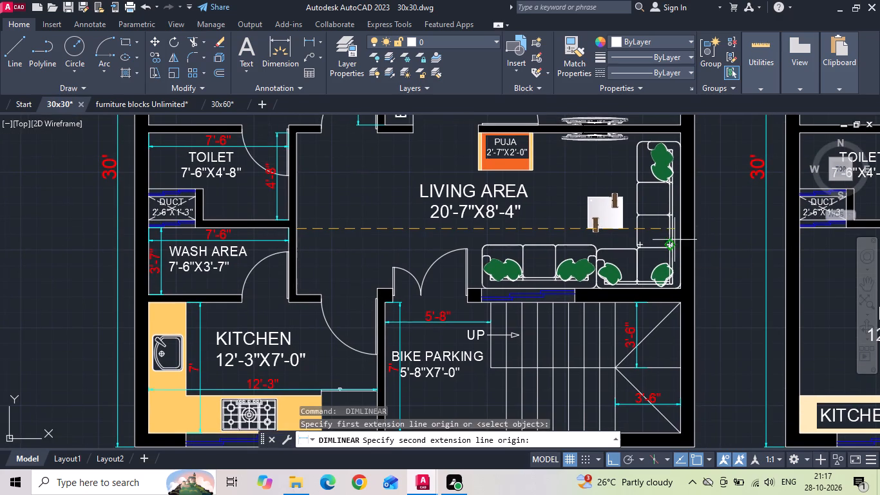
left_click(680, 227)
left_click(679, 236)
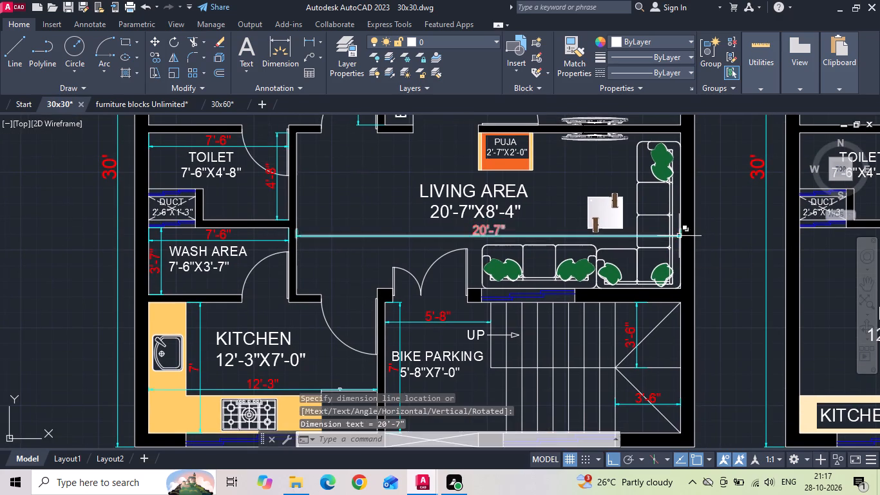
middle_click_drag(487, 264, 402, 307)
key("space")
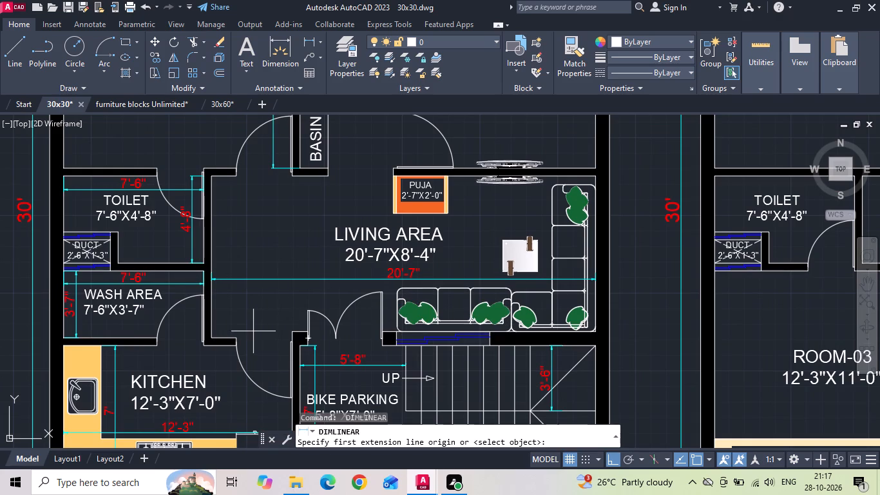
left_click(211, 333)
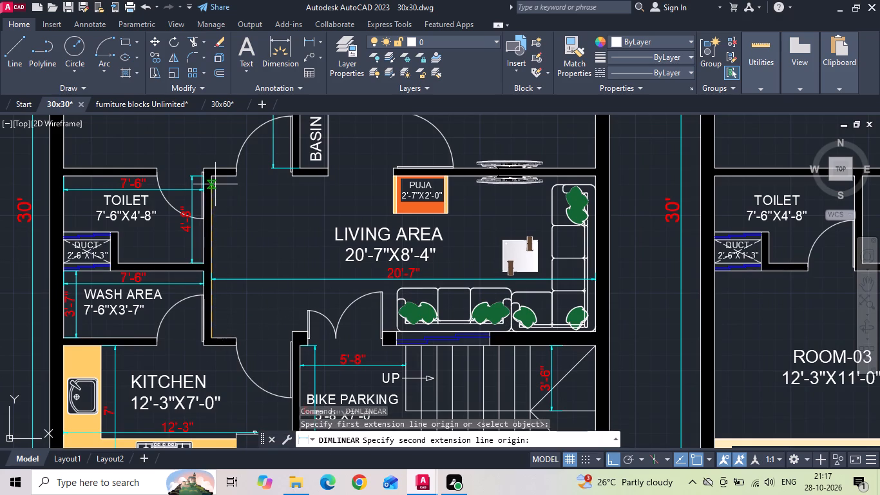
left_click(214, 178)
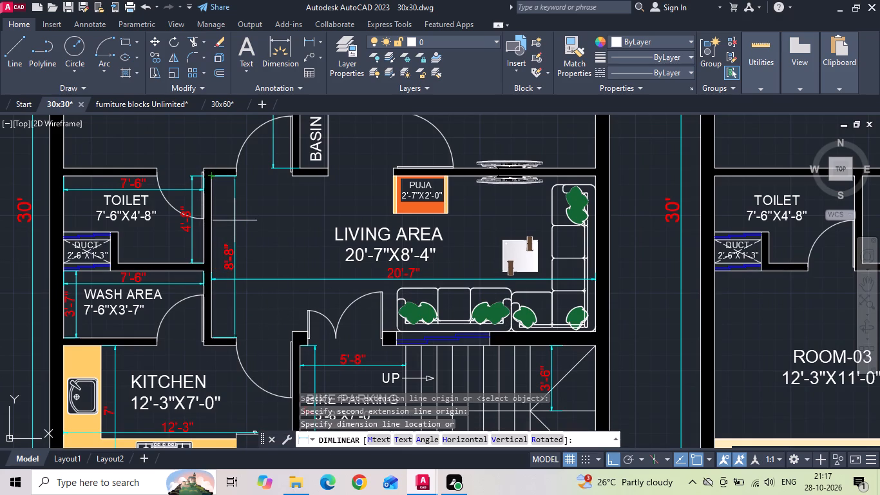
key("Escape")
Add a vertical linear dimension for the living area's depth, from the wall corner by the entrance to the basin wall.
key("space")
left_click_drag(292, 329, 291, 316)
left_click(292, 176)
left_click(296, 224)
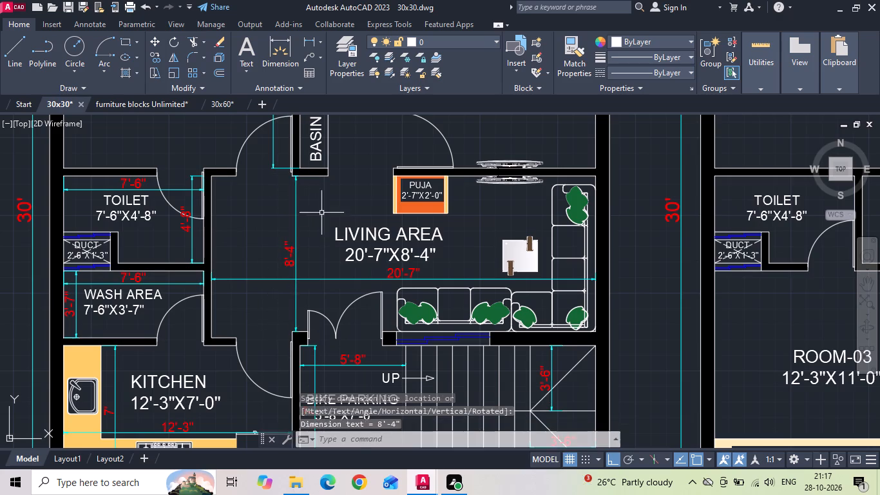
Add linear dimensions for the width and depth of the ground floor toilet between the two bedrooms.
middle_click_drag(322, 207, 298, 320)
middle_click_drag(473, 248, 455, 347)
scroll(257, 233, "up", 1)
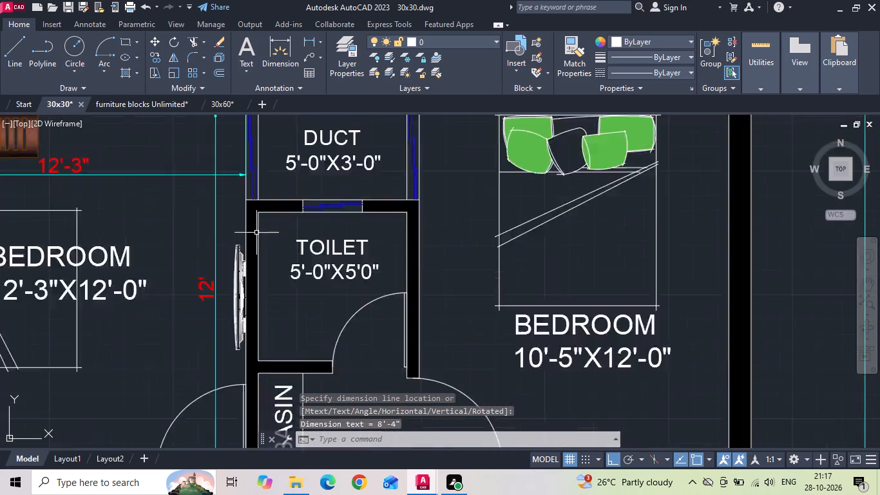
scroll(256, 233, "up", 1)
key("space")
left_click(260, 201)
left_click(494, 203)
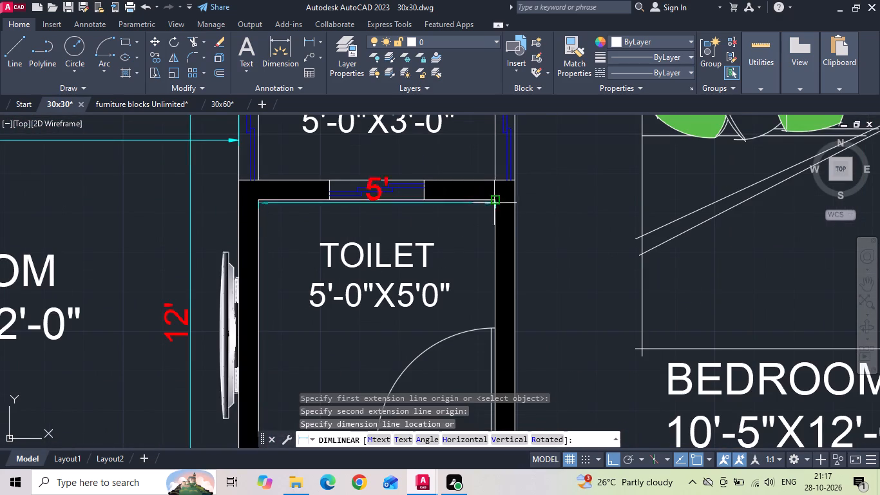
left_click(477, 235)
key("space")
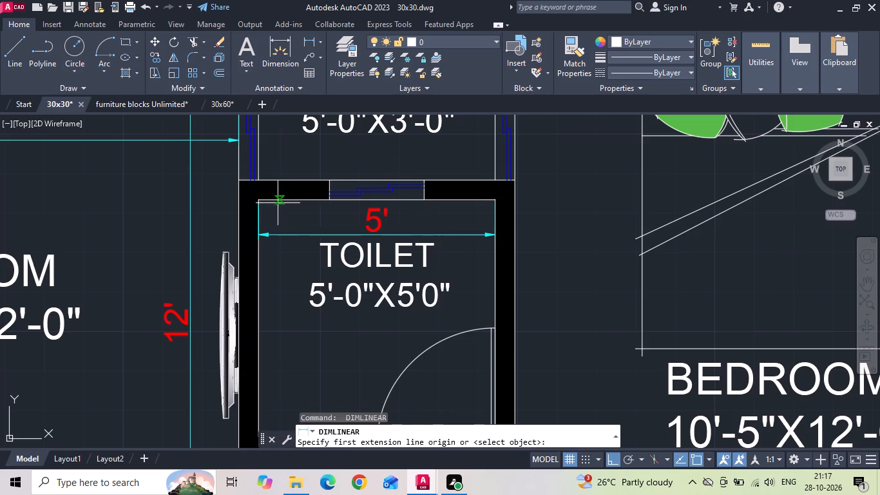
left_click(262, 201)
scroll(279, 195, "down", 2)
left_click(277, 292)
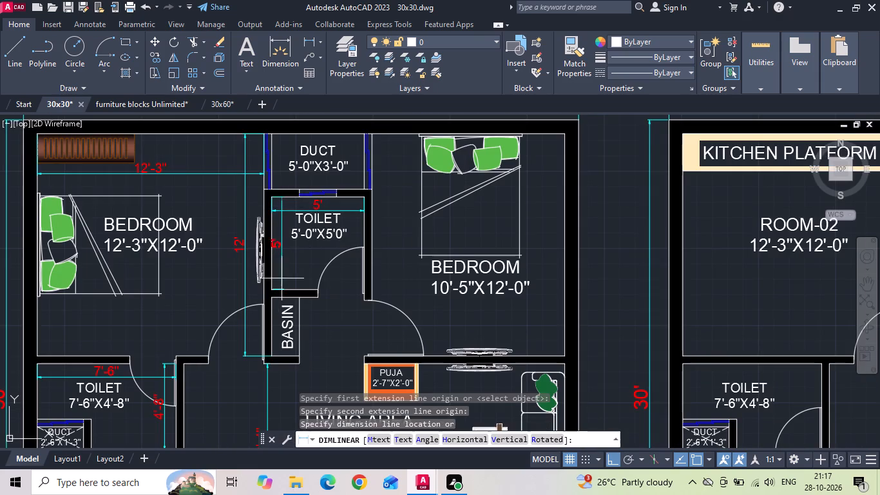
scroll(286, 258, "up", 1)
left_click(287, 257)
Add linear dimensions for the width and depth of the duct above the ground floor toilet between the bedrooms.
middle_click_drag(286, 240, 281, 353)
key("space")
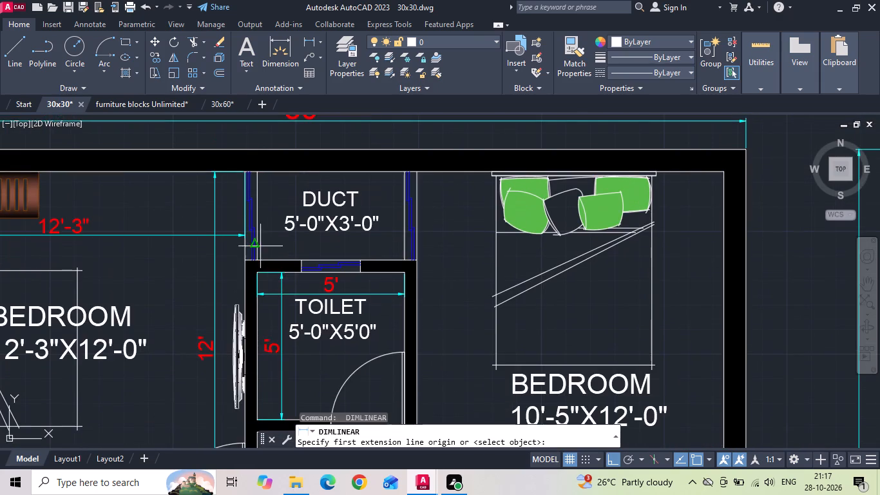
scroll(260, 246, "up", 1)
left_click_drag(258, 260, 266, 259)
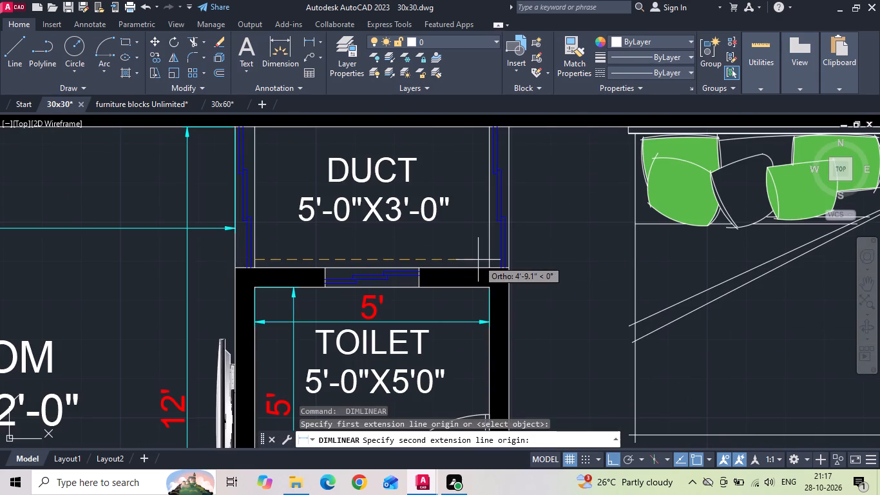
key("space")
key("space")
left_click(487, 266)
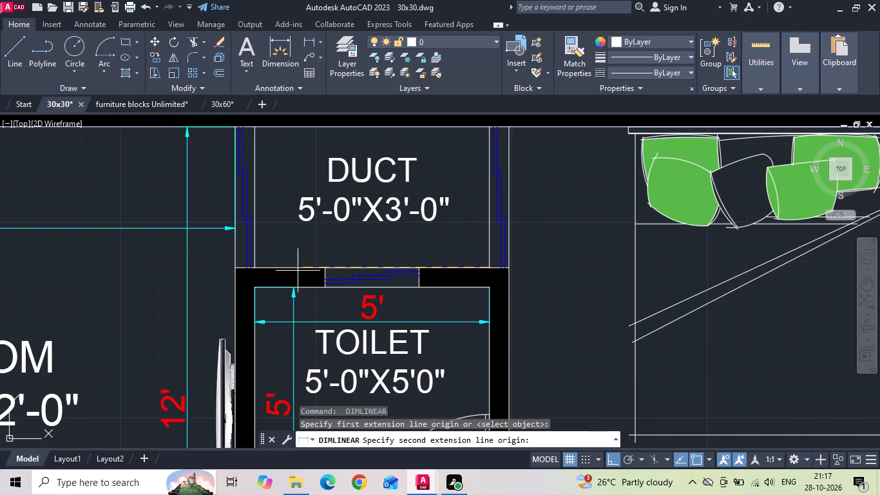
left_click_drag(259, 265, 269, 261)
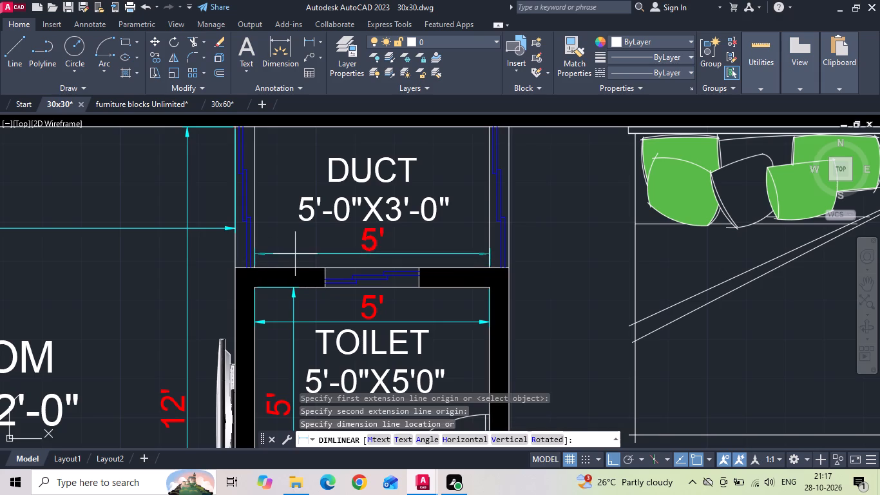
left_click(298, 252)
key("space")
left_click(490, 265)
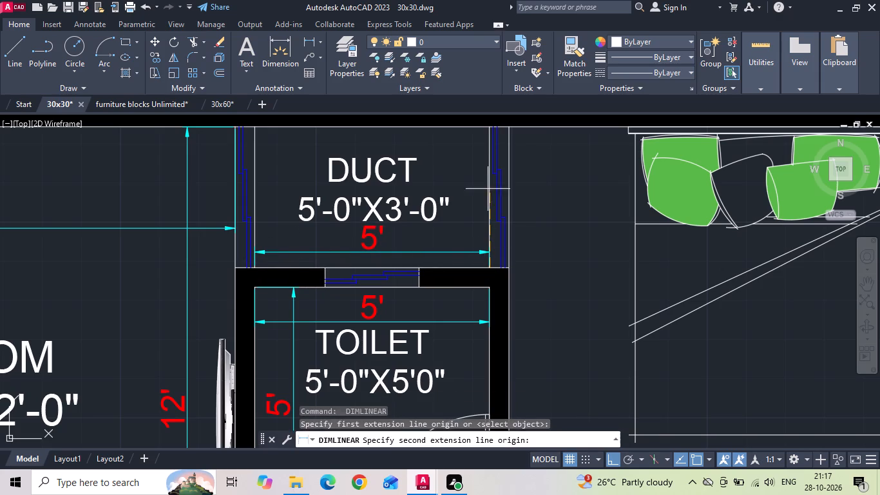
left_click(487, 127)
left_click(475, 157)
Dimension the 10'-5"X12'-0" bedroom with a vertical linear dimension along the outer wall and a horizontal one below its label.
scroll(333, 193, "down", 2)
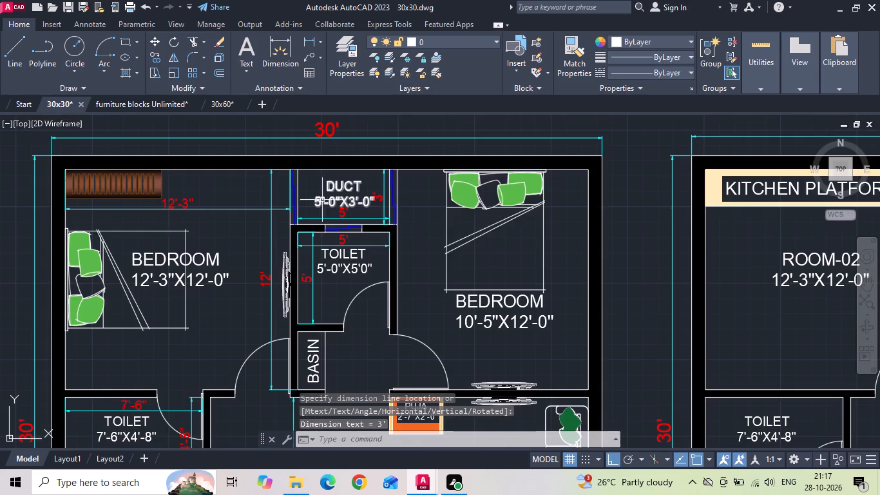
key("space")
left_click_drag(590, 169, 589, 175)
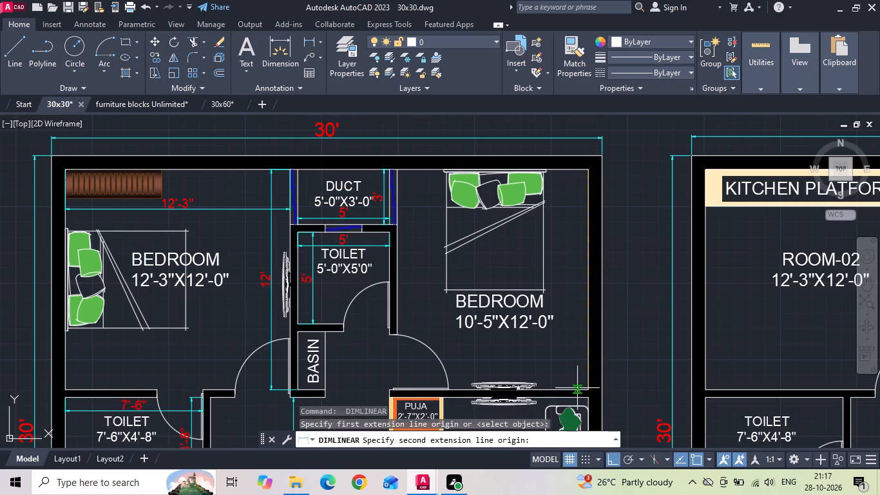
left_click(587, 387)
left_click(577, 351)
key("space")
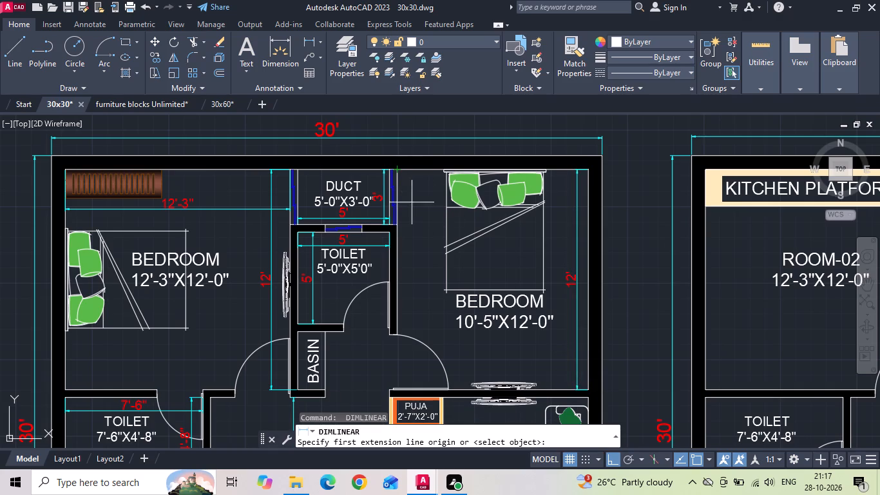
scroll(450, 376, "up", 2)
middle_click_drag(479, 362, 465, 313)
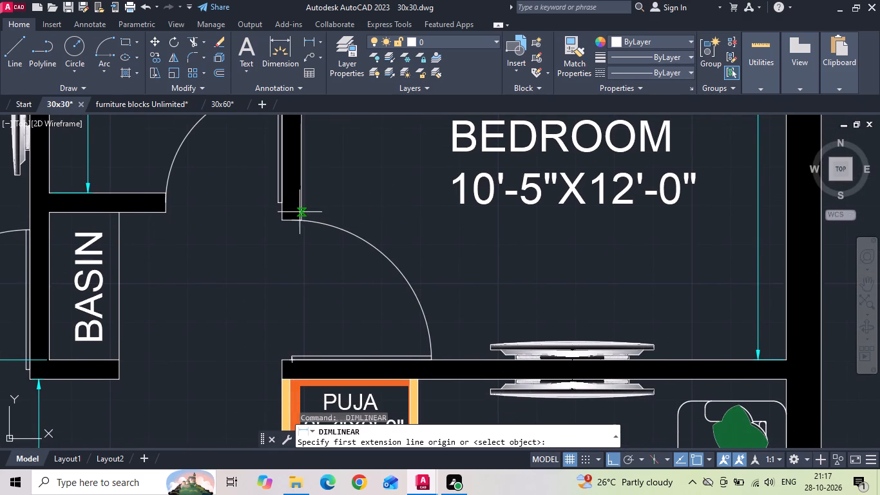
left_click_drag(303, 218, 325, 220)
left_click(787, 218)
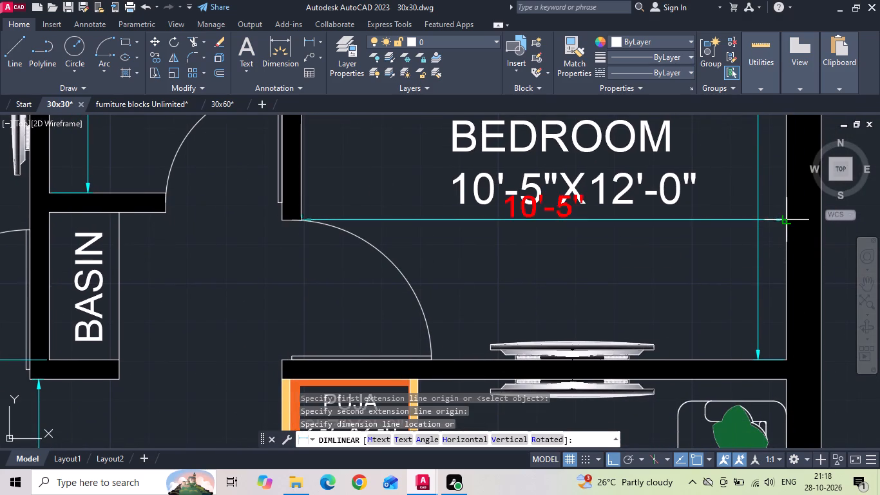
left_click(780, 236)
Add a horizontal linear dimension for Room-03's width along the kitchen platform edge in the first floor plan.
scroll(467, 229, "down", 3)
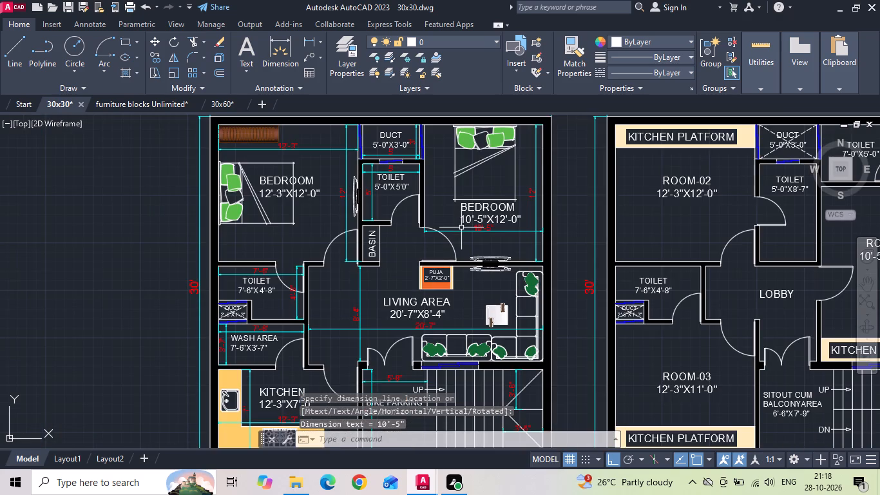
scroll(384, 197, "down", 1)
scroll(528, 200, "up", 1)
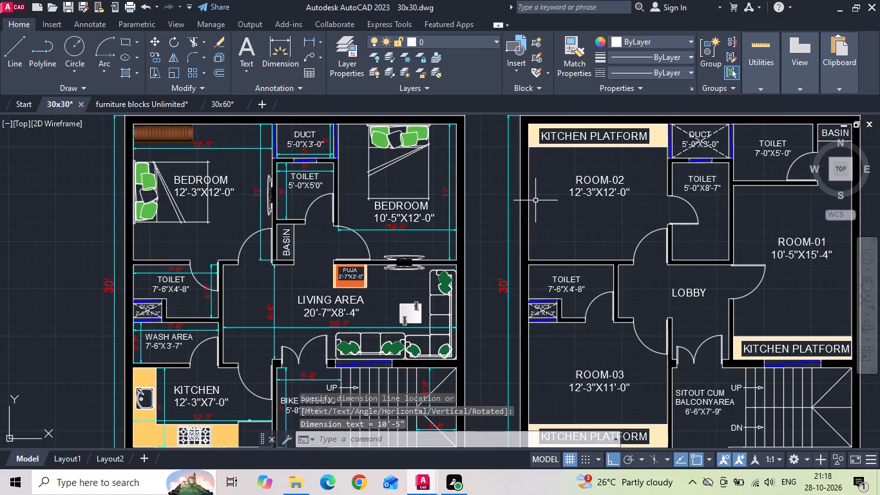
scroll(371, 200, "down", 1)
middle_click_drag(505, 309, 338, 322)
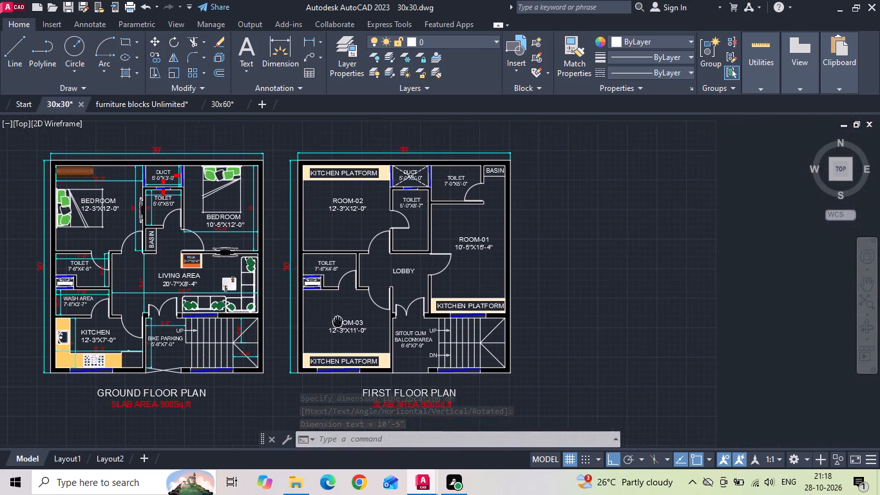
middle_click_drag(338, 322, 337, 322)
scroll(342, 327, "up", 1)
key("space")
scroll(288, 373, "up", 3)
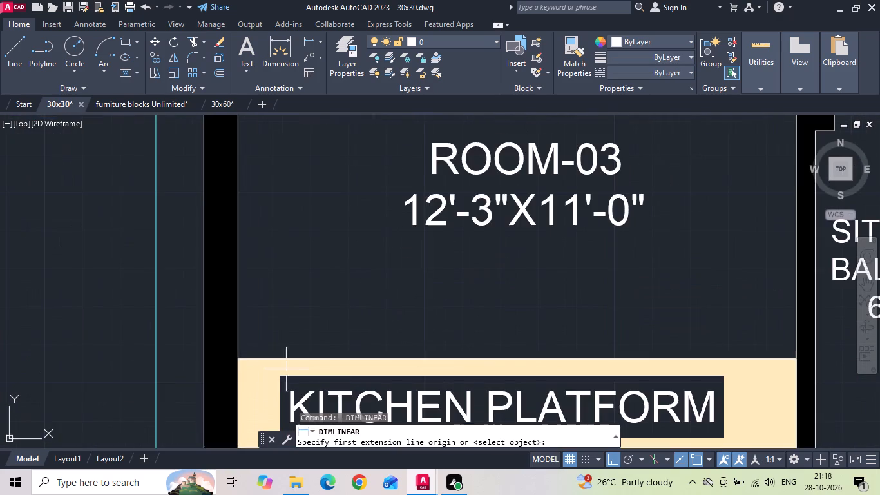
left_click(238, 354)
scroll(244, 353, "down", 1)
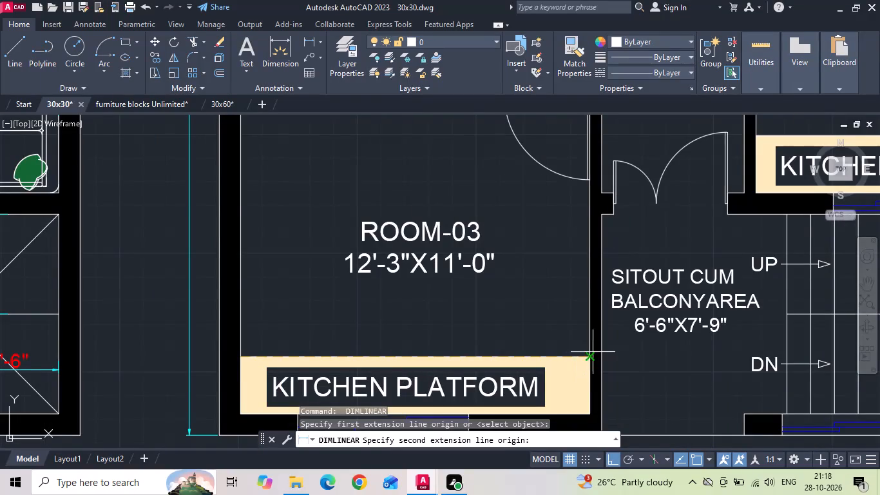
left_click(586, 360)
left_click(584, 337)
Add a vertical linear dimension for Room-03's depth along the outer wall, from the bottom corner to the duct.
key("space")
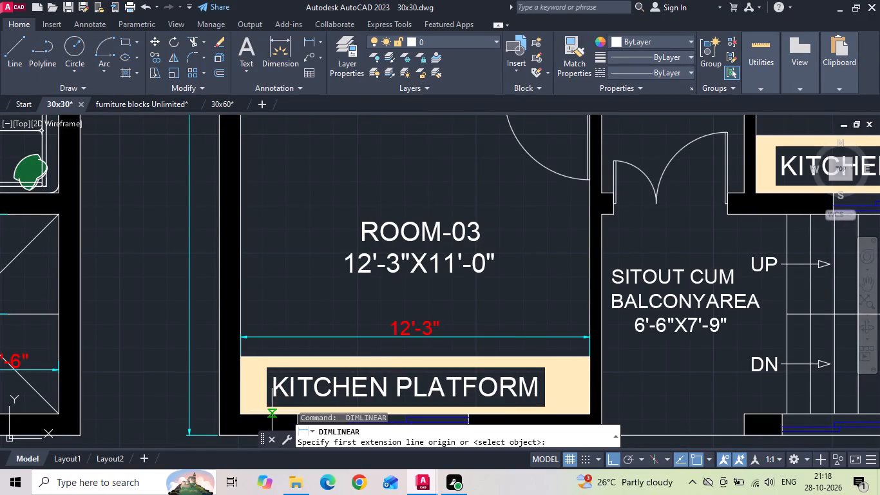
left_click(240, 413)
scroll(258, 275, "down", 1)
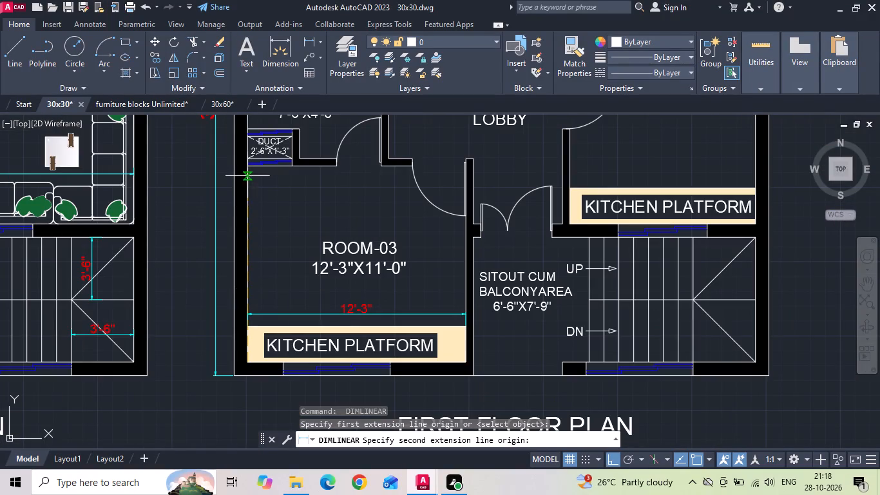
left_click(247, 168)
left_click(262, 222)
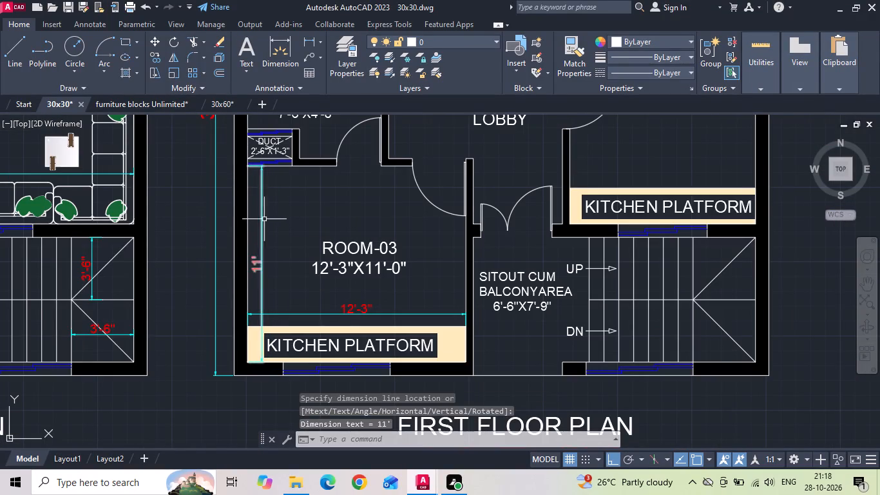
Add linear dimensions for the width and depth of the first floor toilet above Room-03.
middle_click_drag(265, 220, 278, 353)
scroll(292, 203, "up", 1)
key("space")
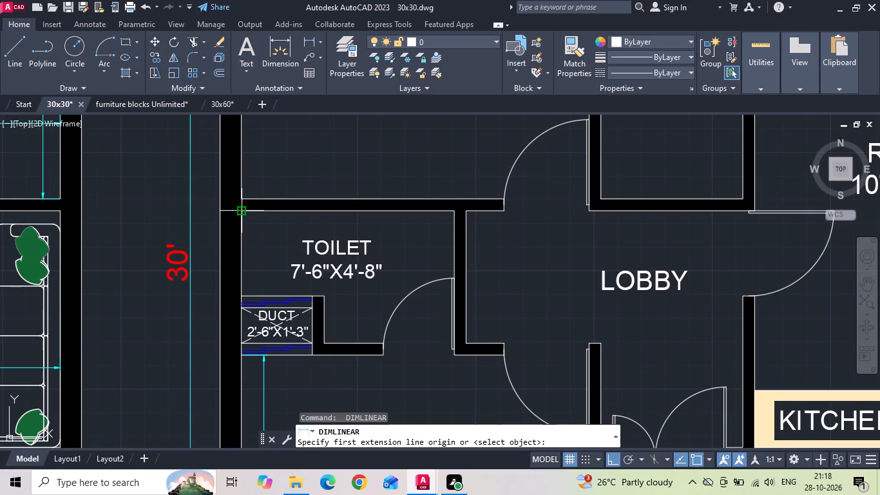
left_click_drag(244, 211, 254, 215)
left_click(459, 209)
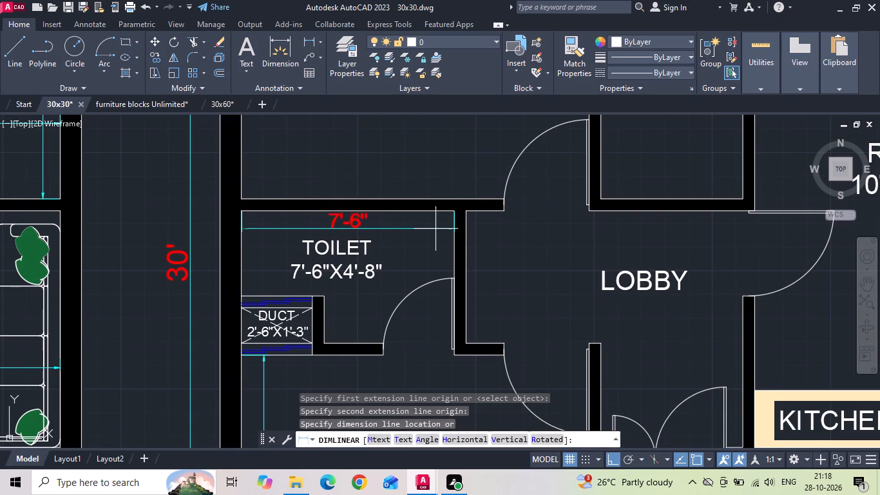
left_click(434, 231)
key("space")
left_click(452, 208)
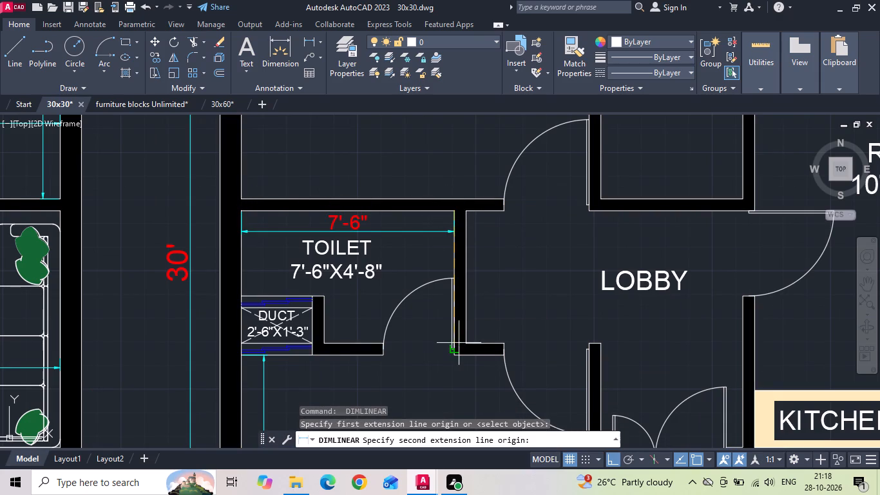
left_click(466, 345)
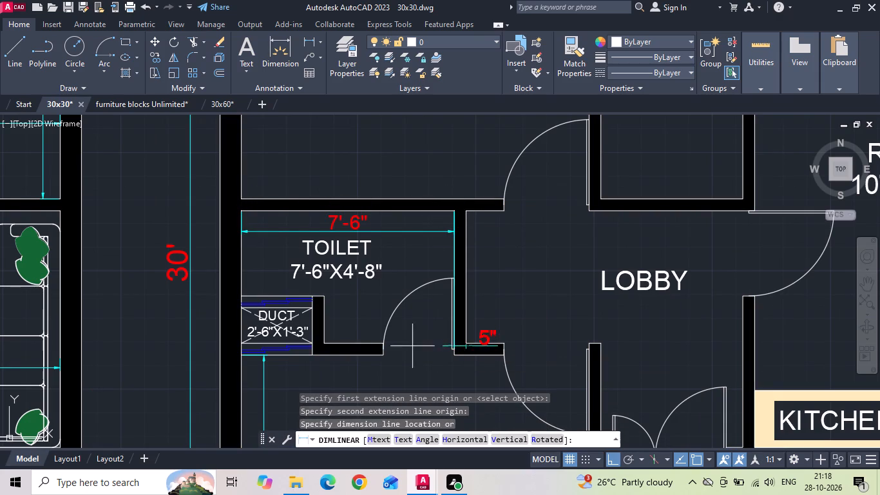
left_click(441, 311)
Add linear dimensions for Room-02's depth along the outer wall and its width just below the kitchen platform.
scroll(314, 263, "down", 1)
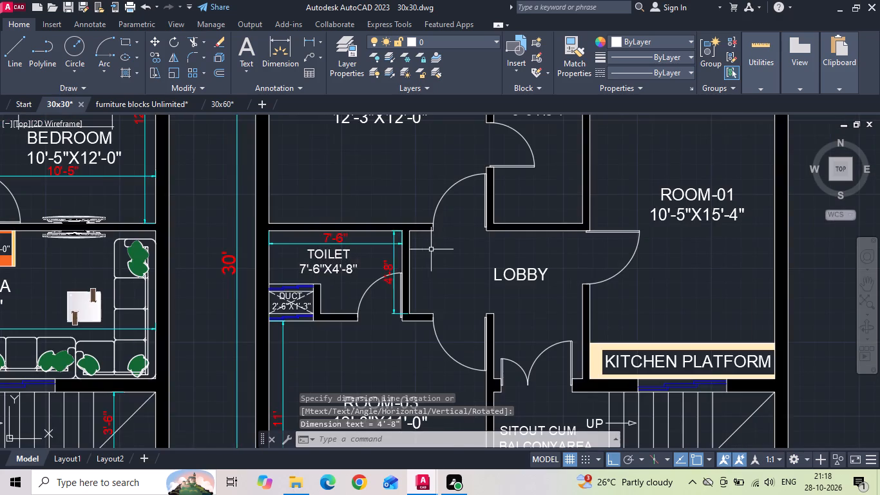
scroll(390, 272, "down", 1)
middle_click_drag(365, 196, 361, 296)
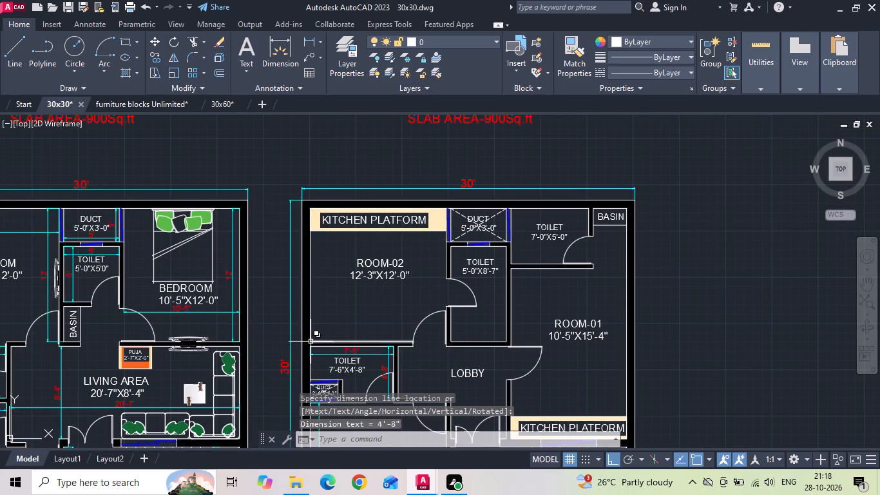
key("space")
scroll(311, 340, "up", 1)
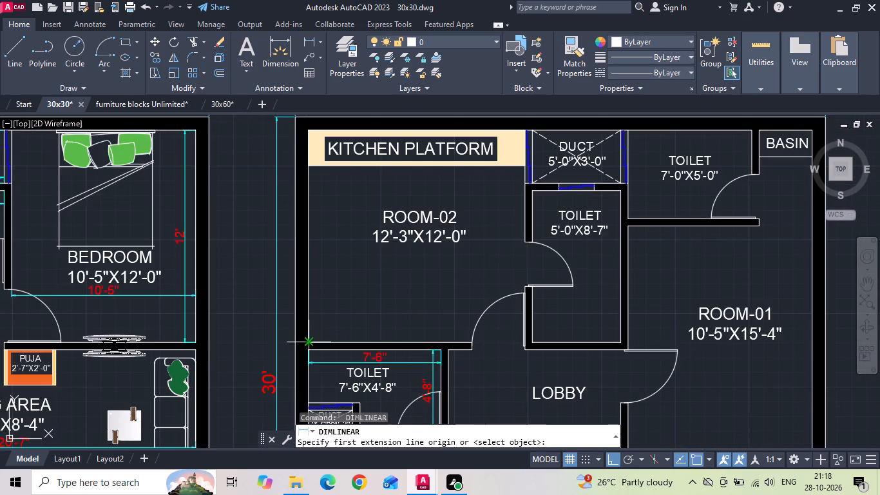
left_click(311, 339)
left_click_drag(307, 127, 314, 150)
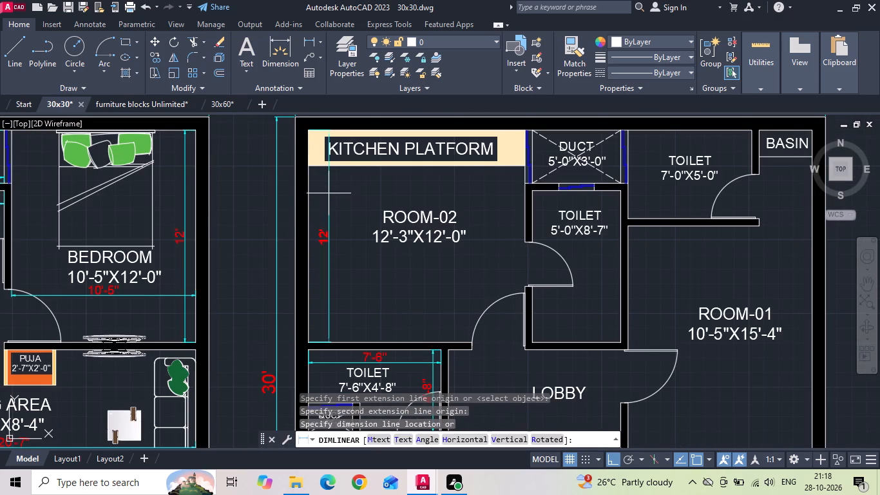
left_click(325, 200)
key("space")
left_click(311, 167)
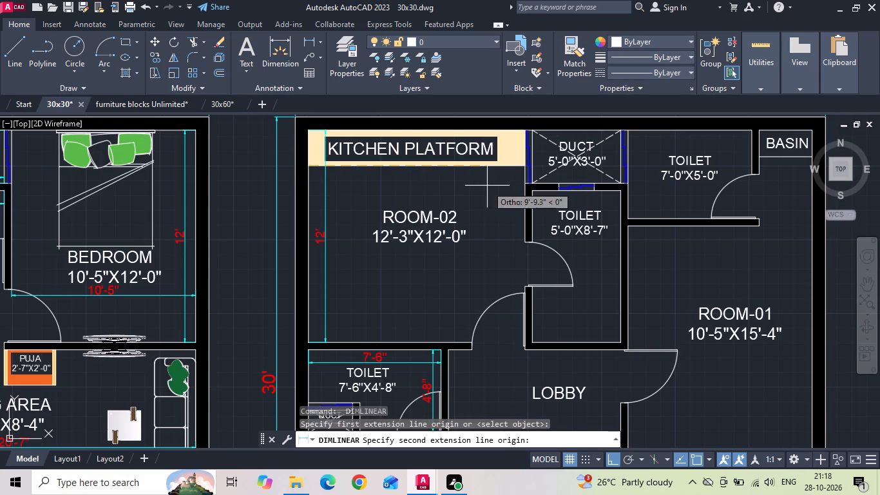
left_click(523, 166)
left_click(512, 184)
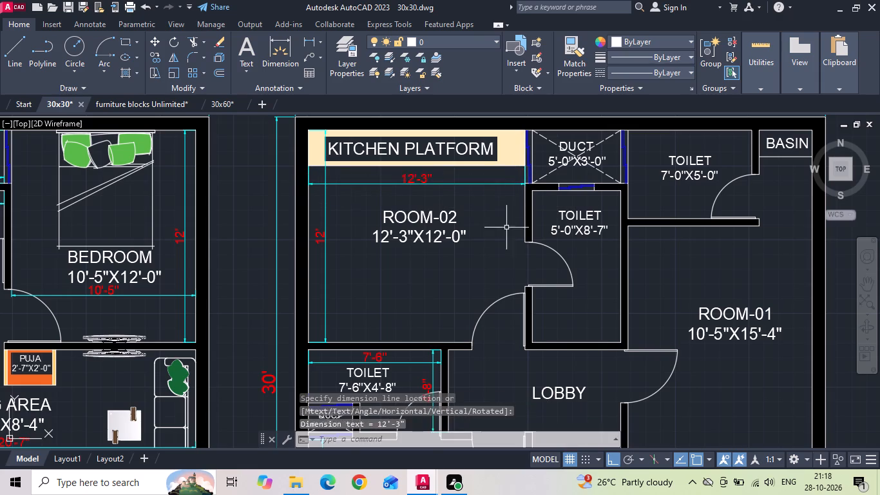
Add a vertical linear dimension in the first floor toilet below the duct, along its wall shared with Room-01.
middle_click_drag(508, 245, 353, 245)
key("space")
left_click_drag(466, 191, 466, 206)
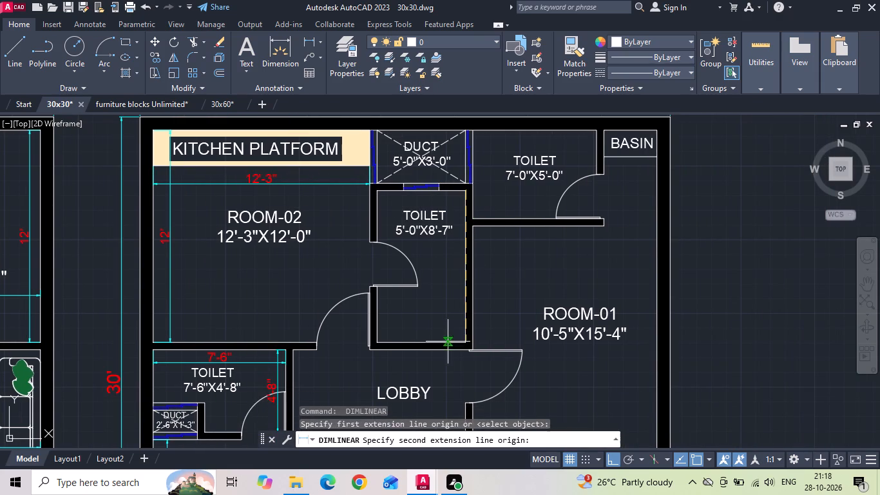
left_click(465, 335)
scroll(462, 313, "up", 1)
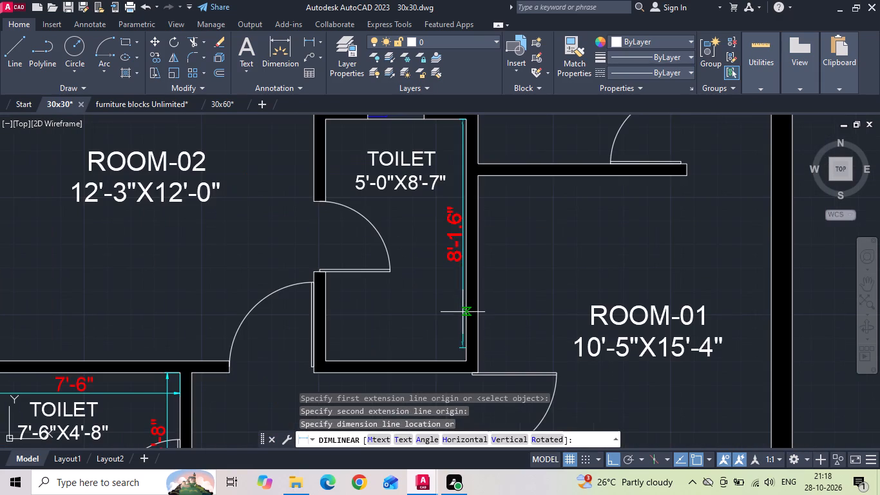
left_click(459, 324)
Place the toilet's vertical dimension below the duct and stretch its lower end to the toilet's inner bottom corner.
left_click(461, 345)
scroll(461, 347, "up", 2)
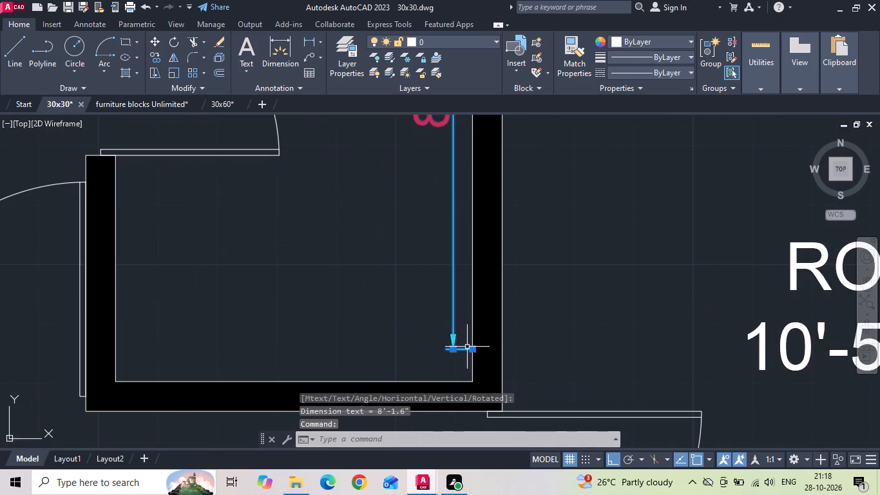
left_click(472, 347)
left_click(473, 379)
Add a horizontal linear dimension for the same toilet's width, just above its bottom wall.
key("space")
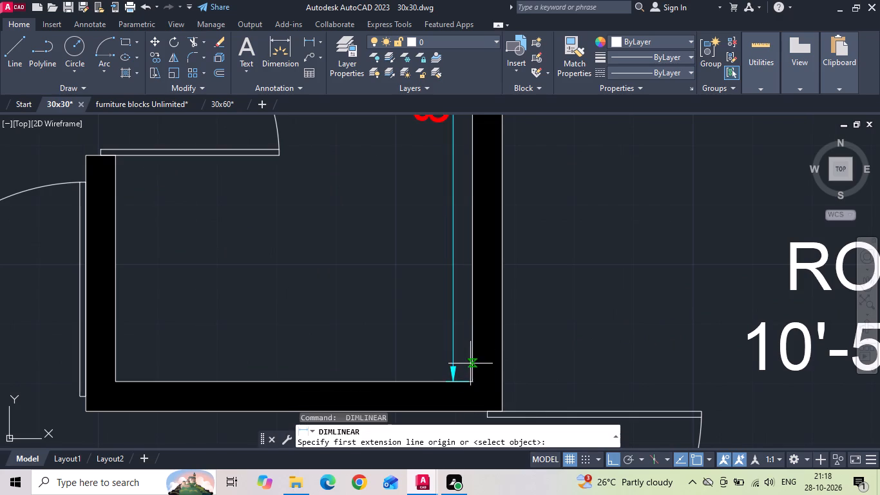
left_click(469, 378)
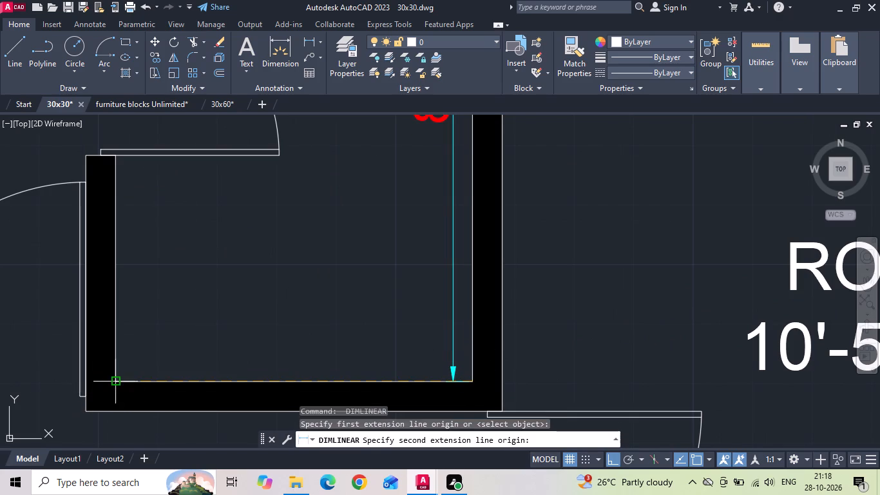
left_click(115, 380)
left_click(149, 351)
scroll(272, 356, "down", 2)
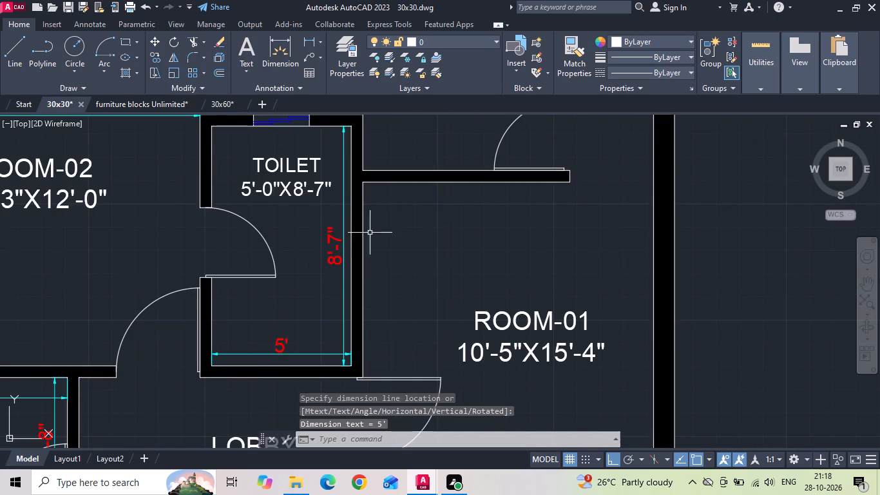
Add linear dimensions for Room-01's width below its upper wall and its depth down to the wall behind the kitchen platform.
scroll(379, 215, "down", 1)
key("space")
left_click(371, 198)
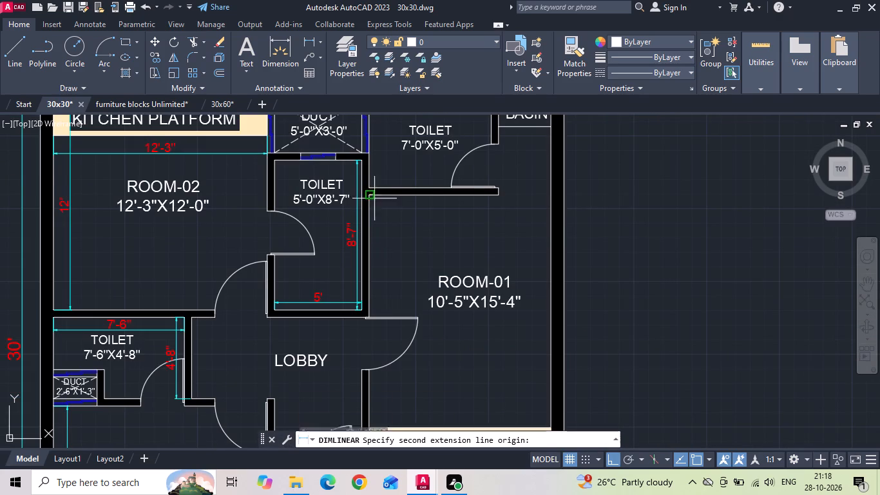
left_click(556, 197)
left_click(545, 217)
key("space")
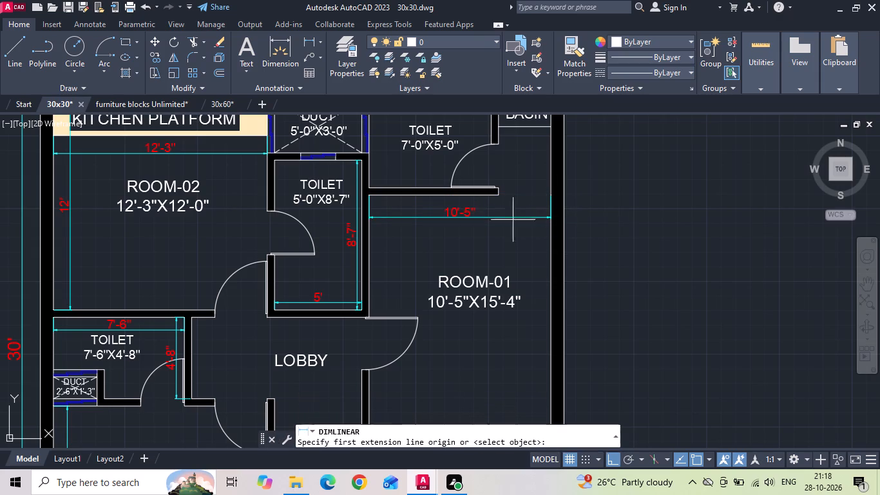
left_click_drag(499, 199, 498, 205)
middle_click_drag(484, 333, 496, 244)
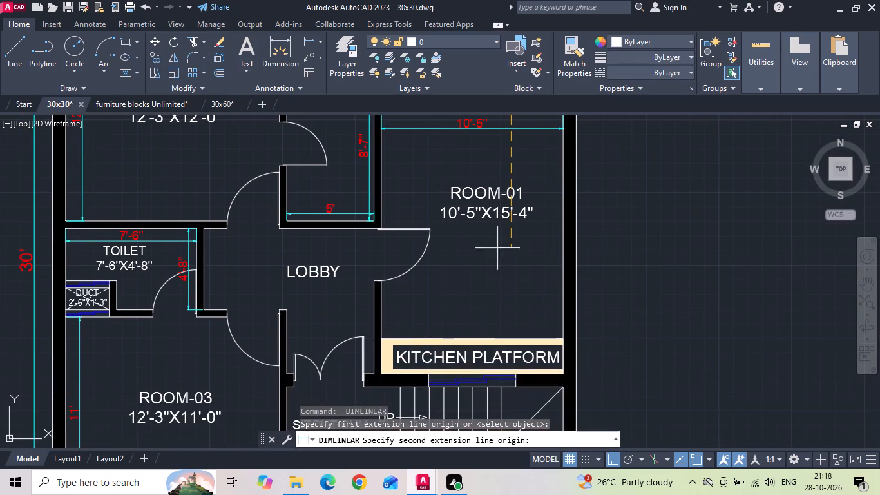
left_click(508, 373)
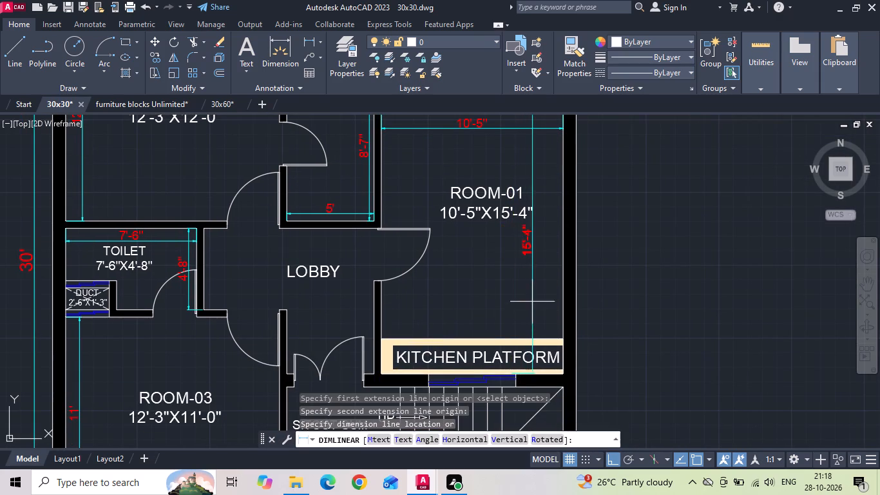
left_click(539, 302)
Add linear dimensions for the depth and width of the 7'-0"X5'-0" toilet between the duct and the basin.
scroll(459, 313, "down", 1)
middle_click_drag(459, 172, 452, 249)
scroll(448, 254, "up", 1)
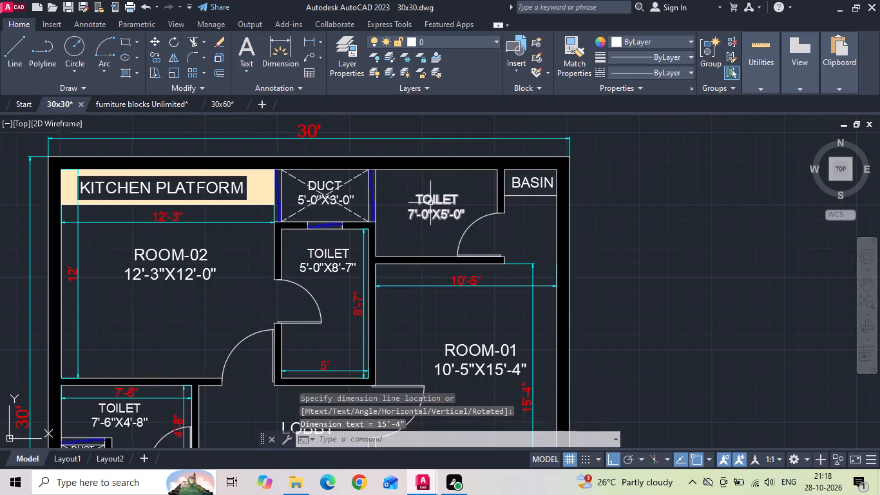
scroll(424, 190, "up", 2)
key("space")
left_click_drag(302, 144, 306, 162)
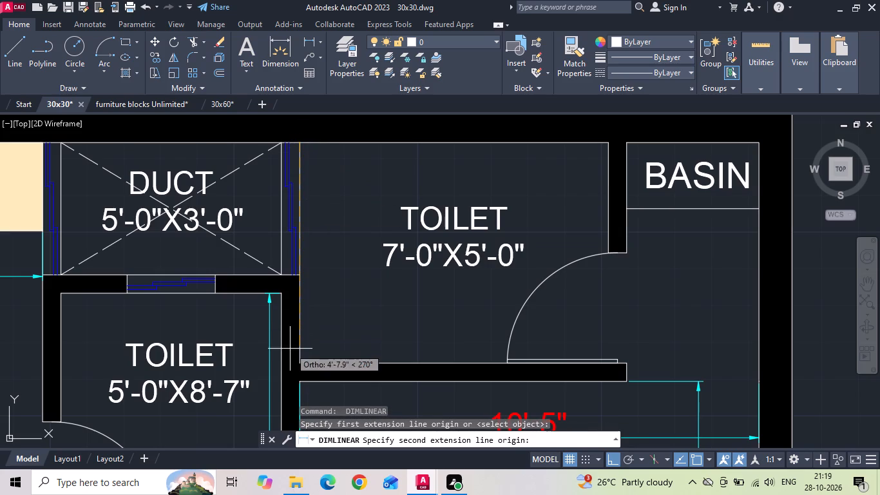
left_click(299, 362)
left_click(338, 315)
key("space")
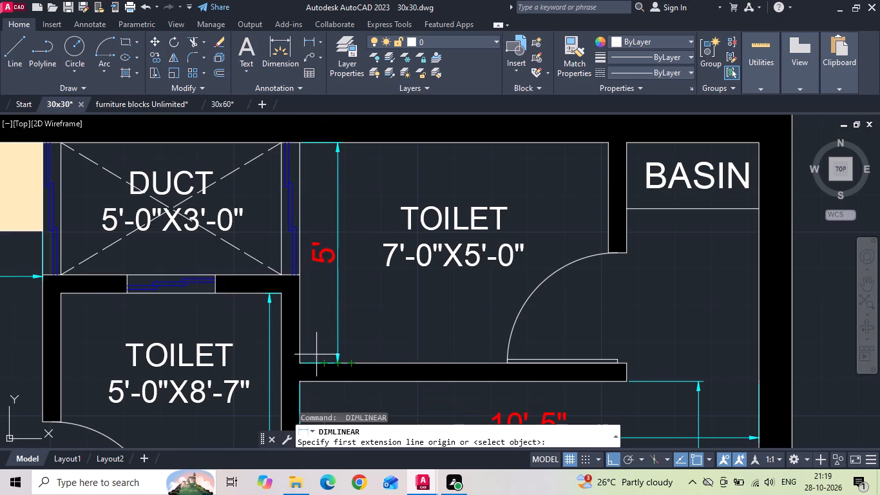
left_click(611, 143)
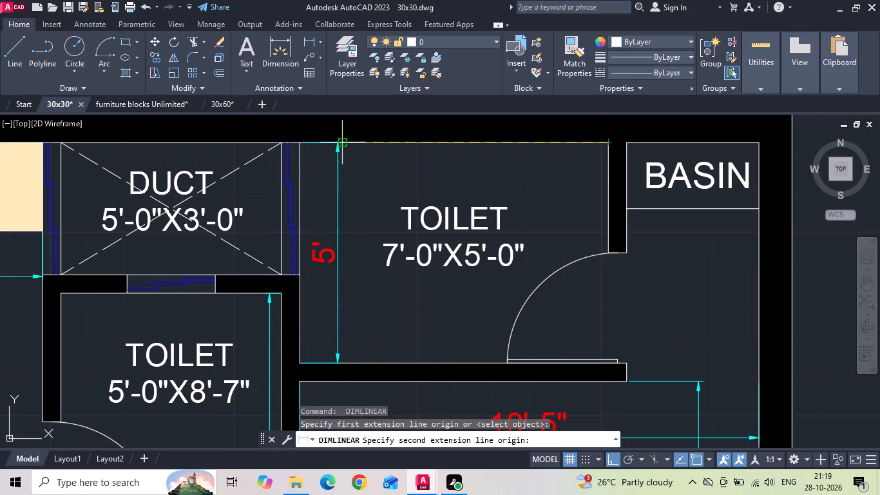
left_click_drag(305, 142, 304, 149)
left_click(333, 172)
Add a horizontal linear dimension across the space just below the basin, from the toilet wall's end to the outer wall.
key("space")
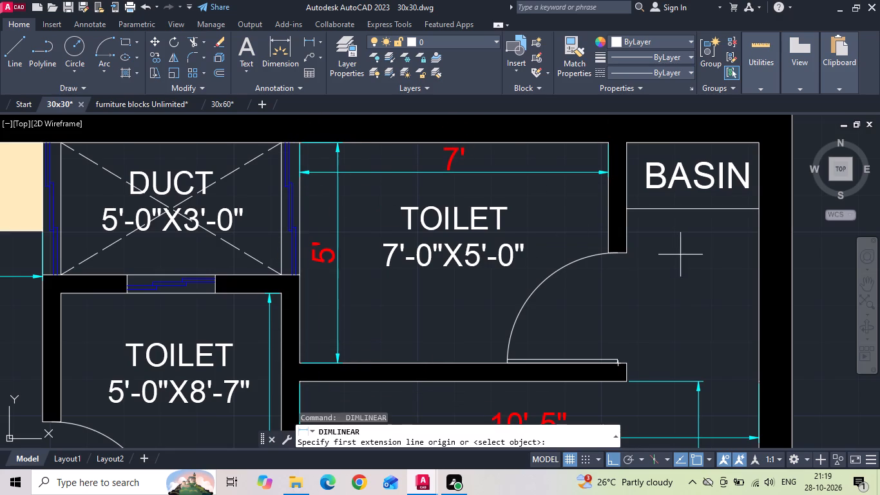
left_click(630, 255)
left_click(763, 249)
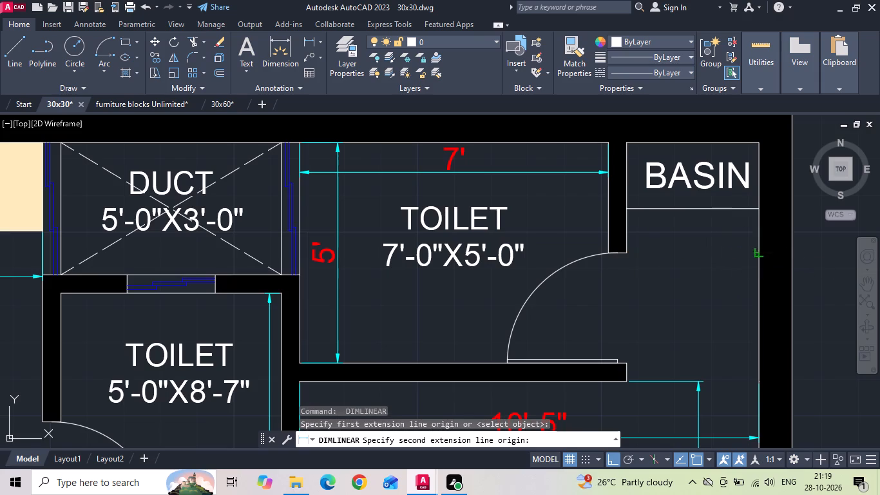
left_click(749, 256)
Add linear dimensions for the depth and width of the 5'-0"X3'-0" duct beside Room-02's kitchen platform.
scroll(676, 247, "down", 1)
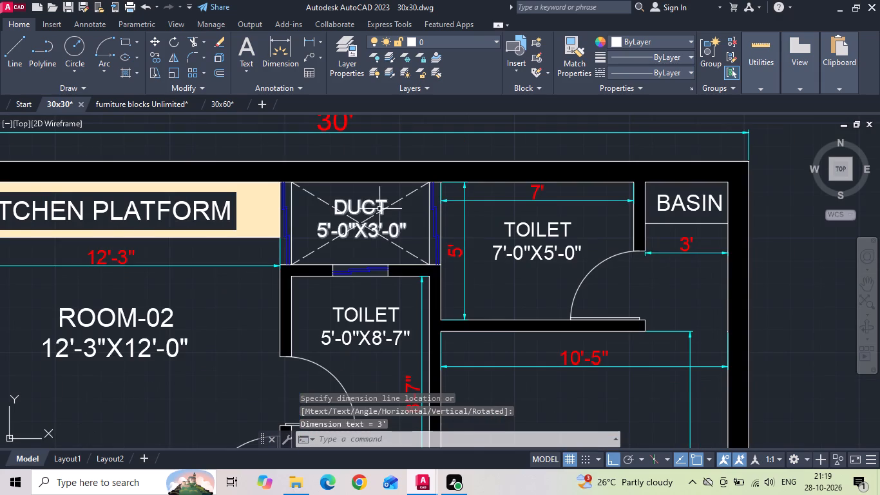
scroll(380, 206, "up", 1)
key("space")
left_click_drag(457, 167, 458, 177)
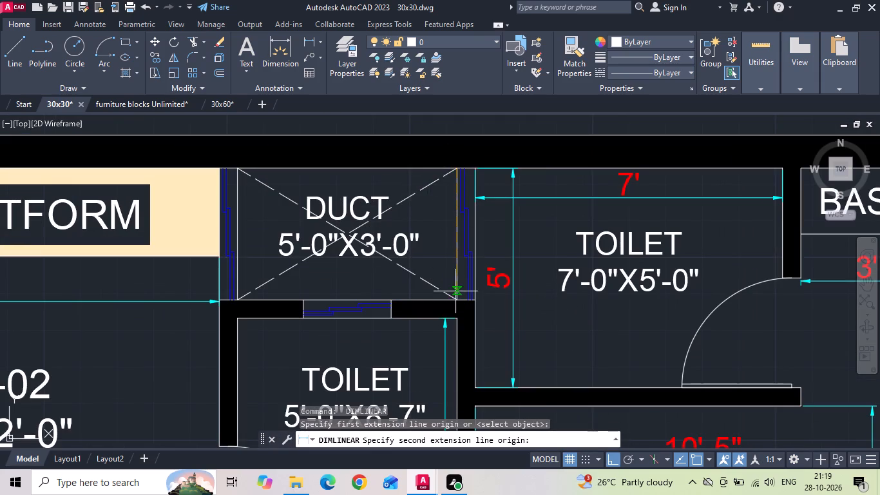
left_click(456, 298)
left_click(445, 268)
key("space")
left_click(457, 298)
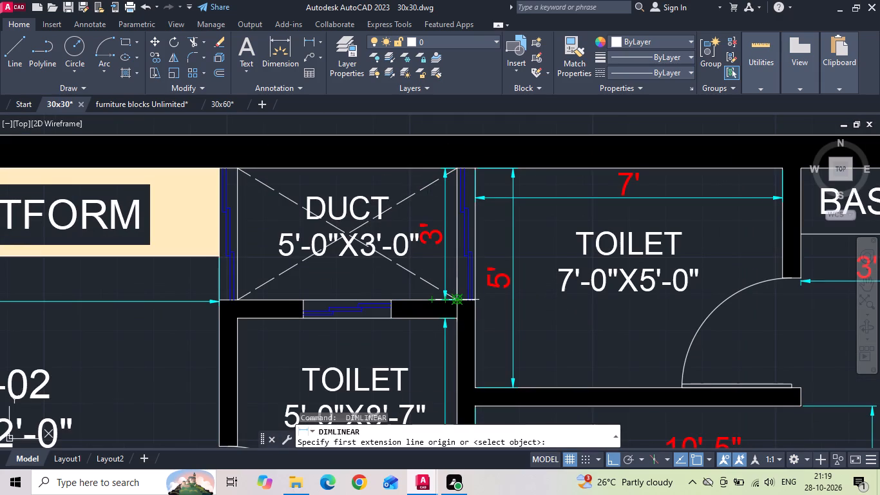
left_click(236, 301)
left_click(270, 287)
Add linear dimensions for the sitout cum balcony area's depth along Room-03's wall and its width up to the first stair line.
scroll(454, 229, "down", 1)
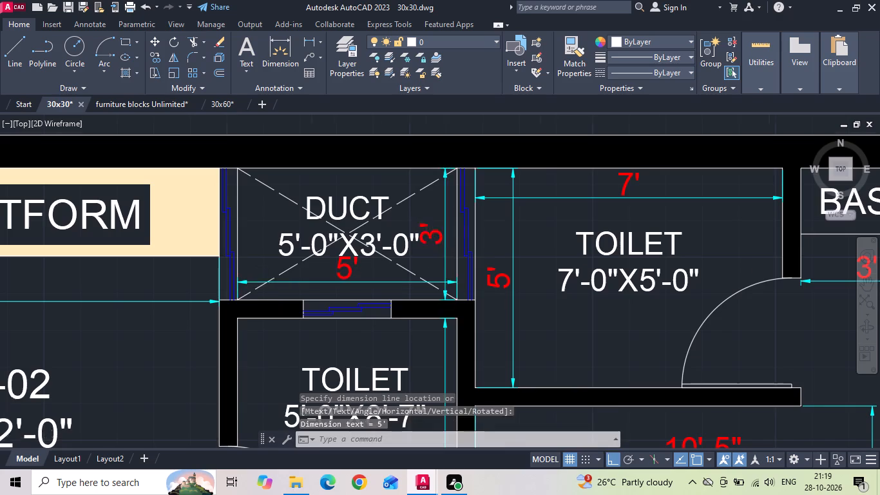
scroll(454, 229, "down", 1)
middle_click_drag(418, 302, 416, 287)
scroll(435, 167, "down", 2)
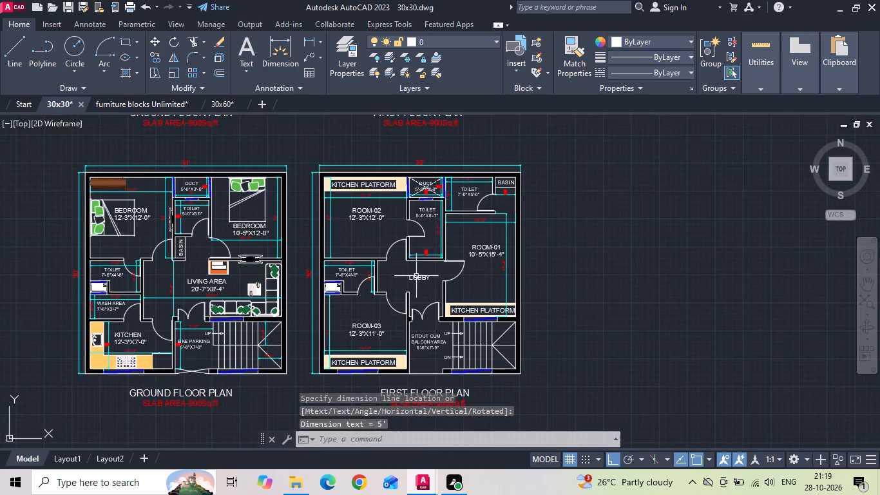
scroll(406, 313, "up", 2)
scroll(389, 265, "down", 1)
scroll(415, 374, "up", 1)
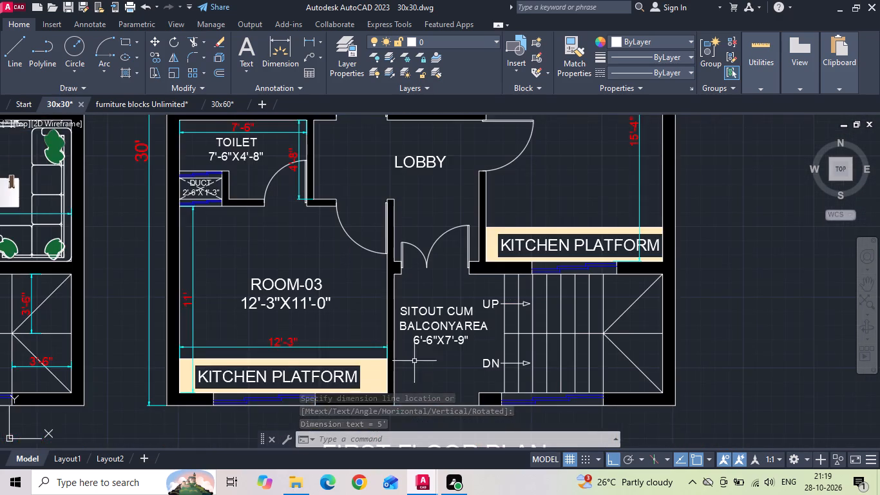
middle_click_drag(412, 355, 397, 268)
key("space")
scroll(383, 206, "up", 1)
left_click_drag(376, 177, 376, 193)
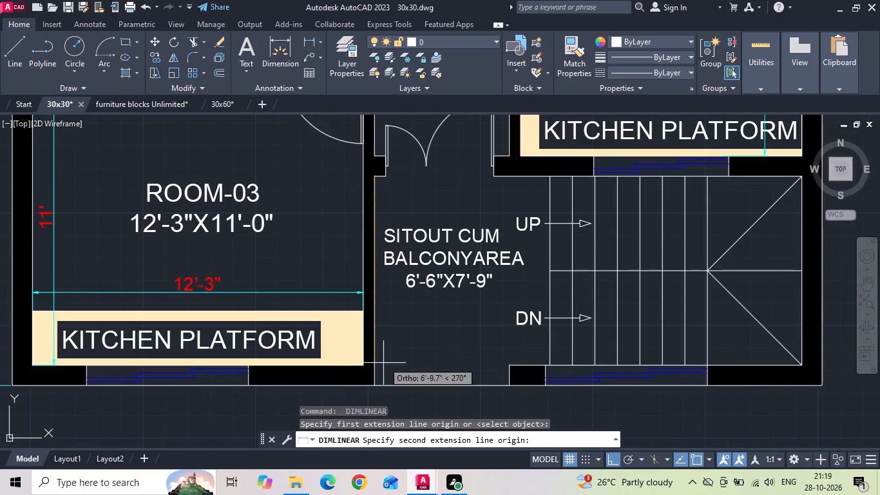
left_click_drag(372, 387, 379, 382)
left_click(395, 357)
key("space")
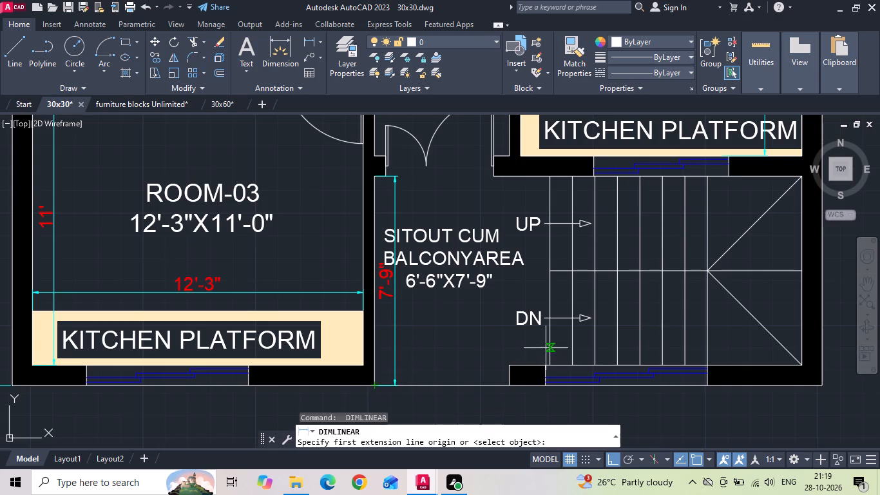
left_click(546, 347)
left_click(374, 347)
left_click(398, 341)
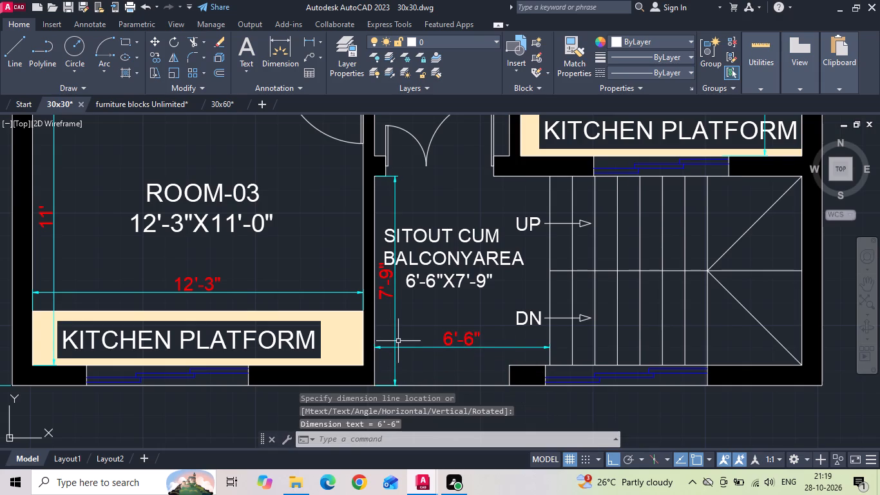
Add linear dimensions for the DN stair flight's width and the landing's width up to the outer wall.
key("space")
left_click(630, 362)
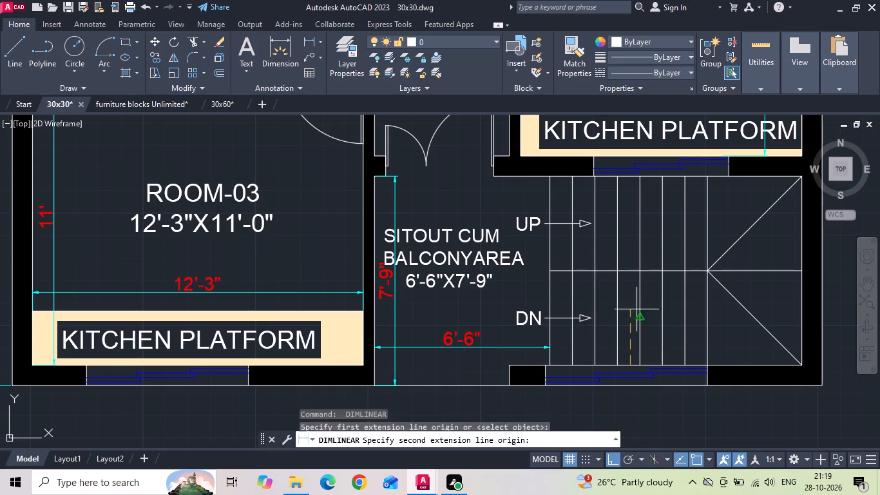
left_click(630, 273)
scroll(629, 297, "up", 2)
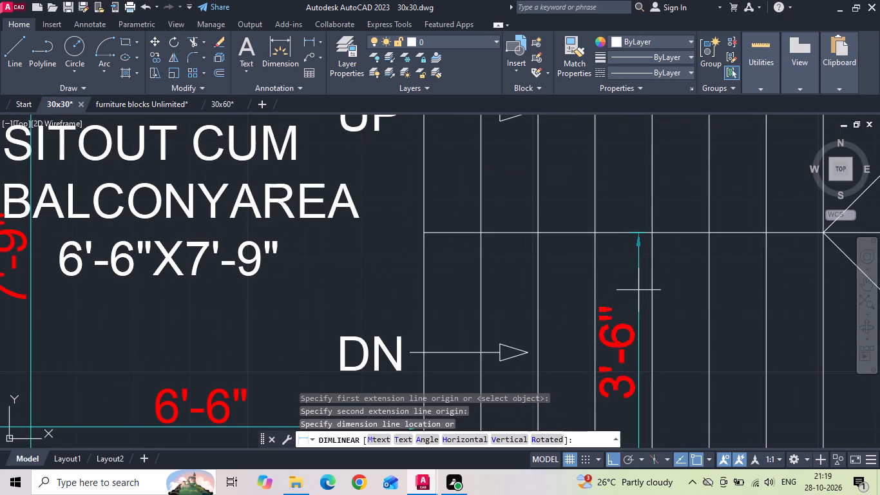
left_click(639, 289)
scroll(562, 324, "down", 1)
key("space")
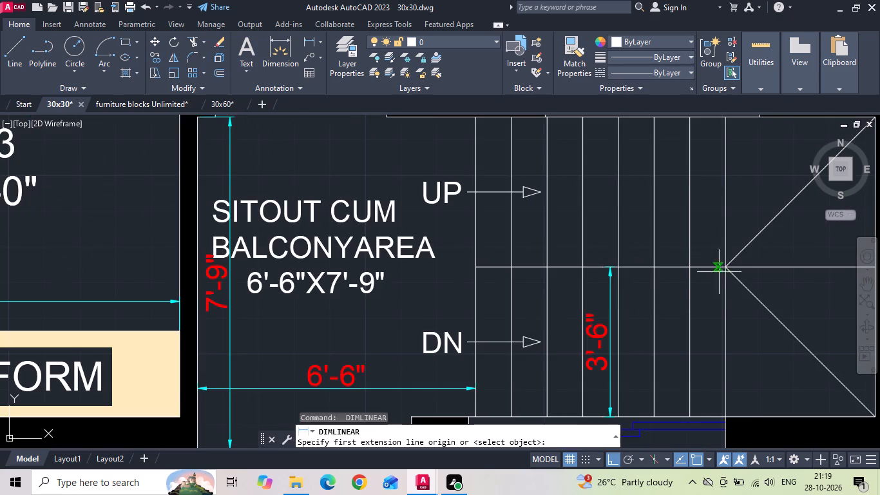
left_click(722, 306)
middle_click_drag(714, 308, 423, 341)
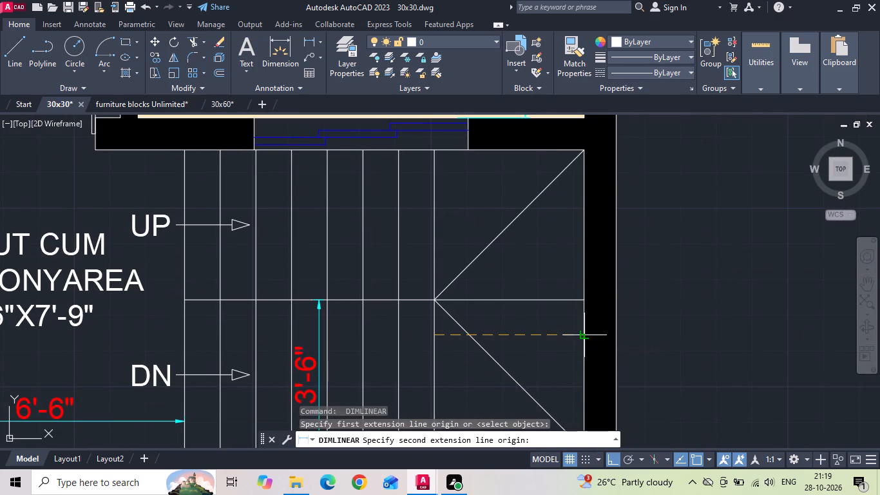
left_click(584, 335)
left_click(575, 347)
Save the 30x30 drawing.
scroll(512, 369, "down", 3)
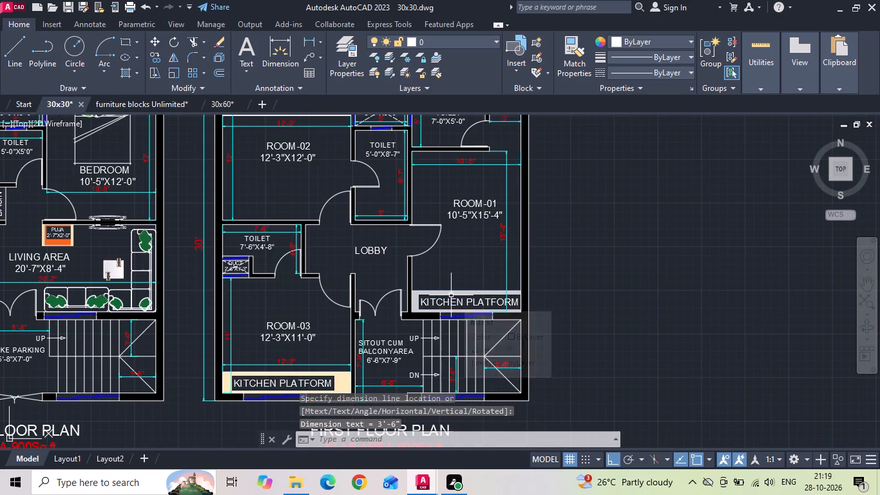
key("ctrl+s")
key("ctrl+s")
key("ctrl+s")
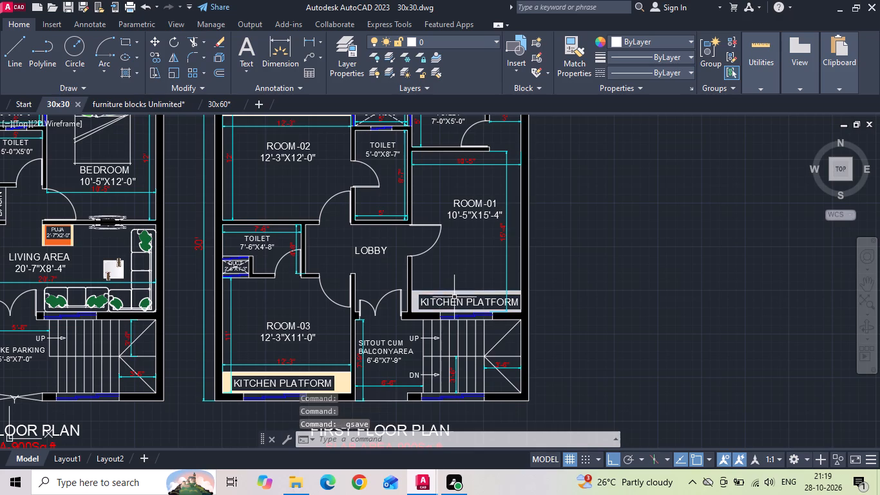
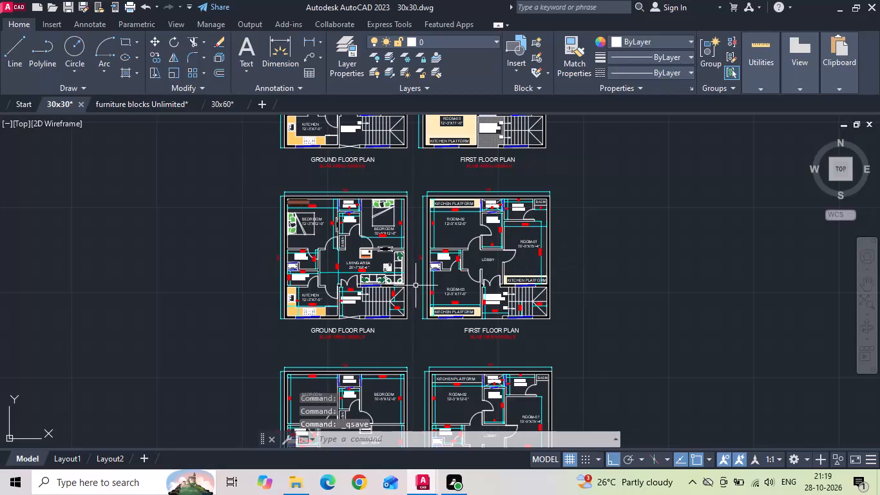
Set up a single-sheet plot from the previous plot settings, windowing the top-row ground and first floor plans, previewing it and choosing landscape orientation.
scroll(416, 286, "down", 1)
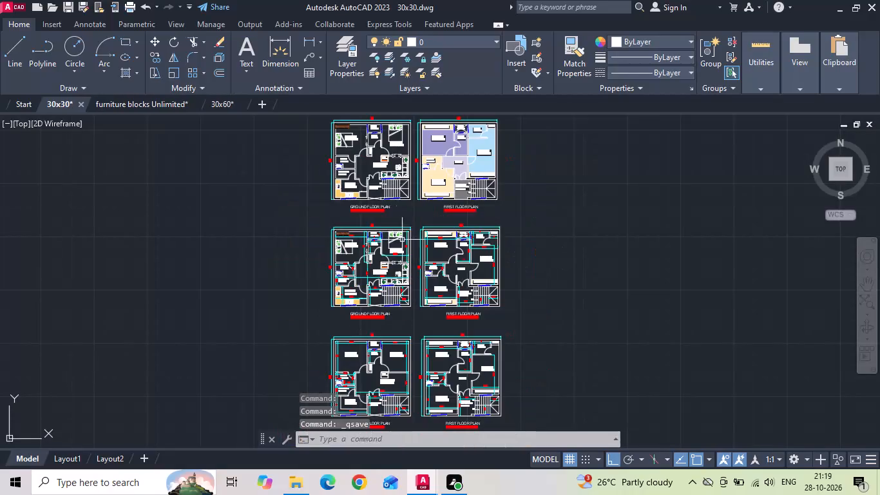
middle_click_drag(395, 225, 394, 319)
type("PLOT")
key("space")
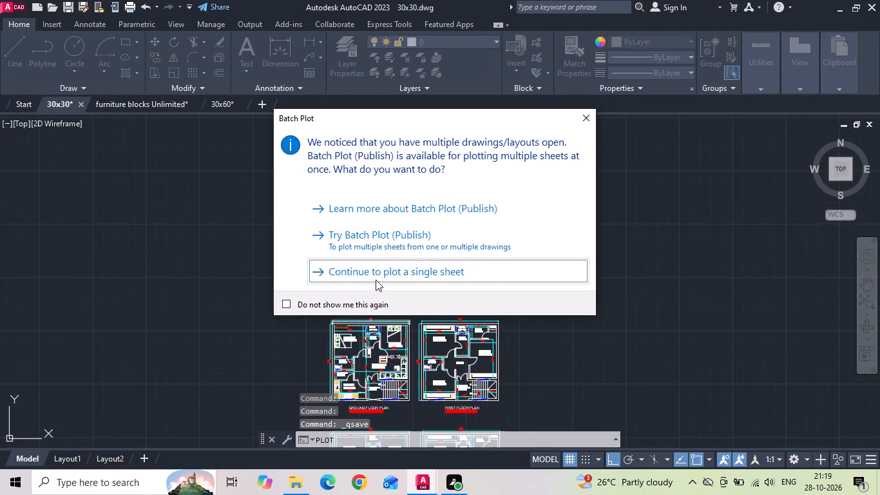
left_click(376, 275)
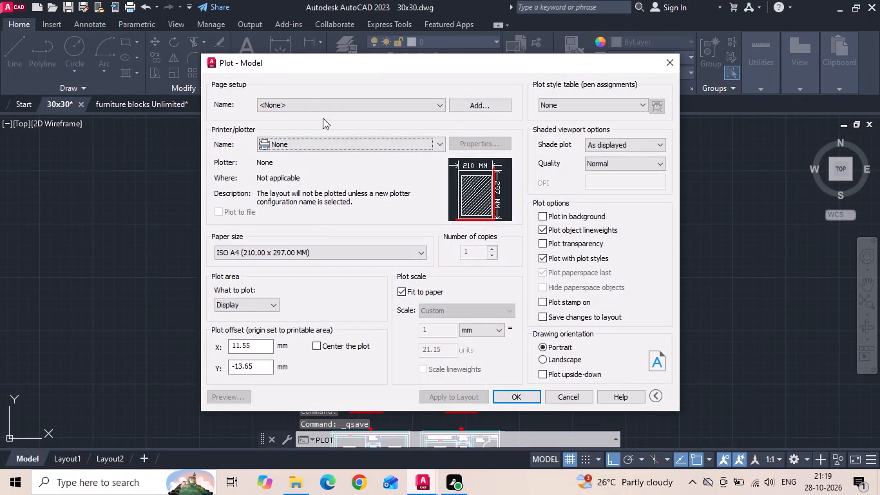
left_click(329, 104)
left_click(324, 125)
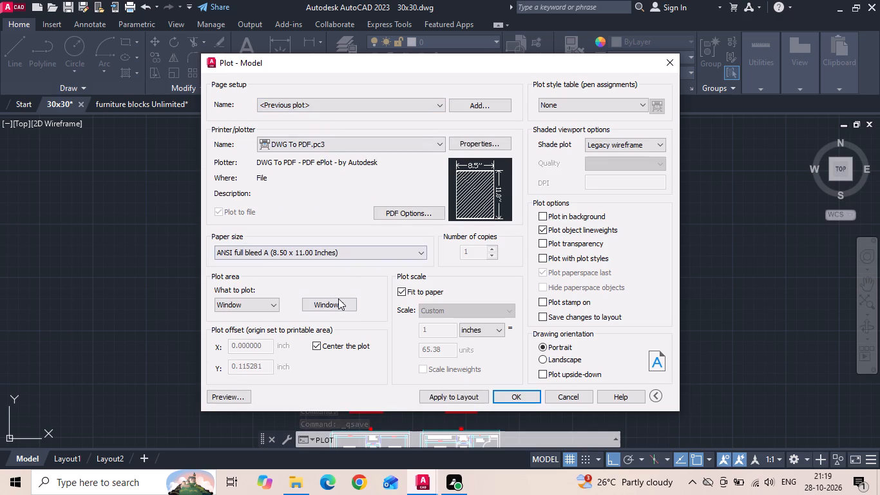
left_click(338, 302)
scroll(370, 265, "up", 1)
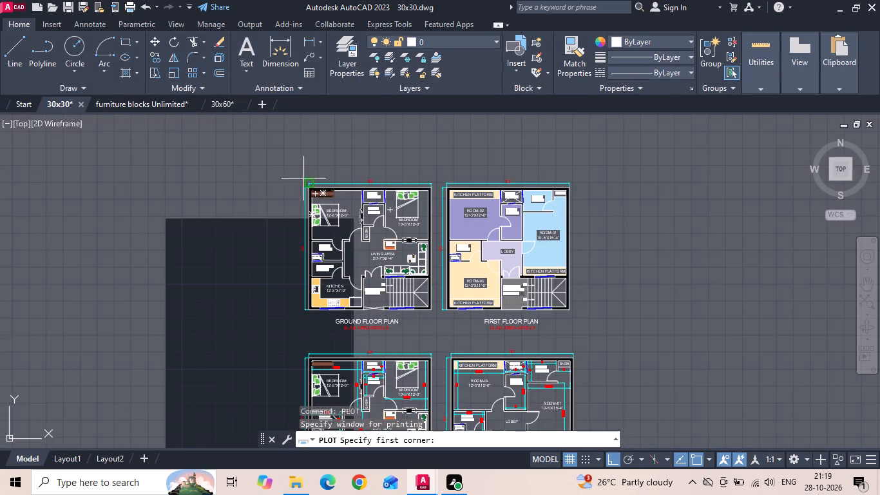
left_click(296, 173)
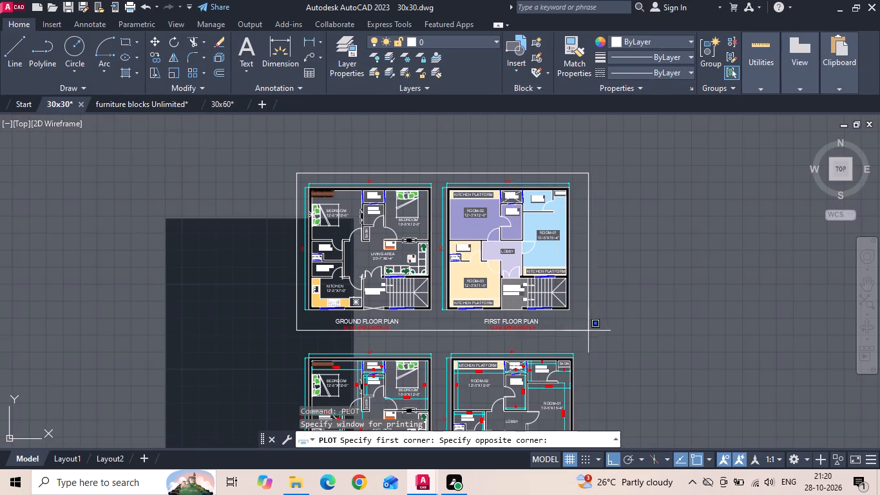
left_click(584, 336)
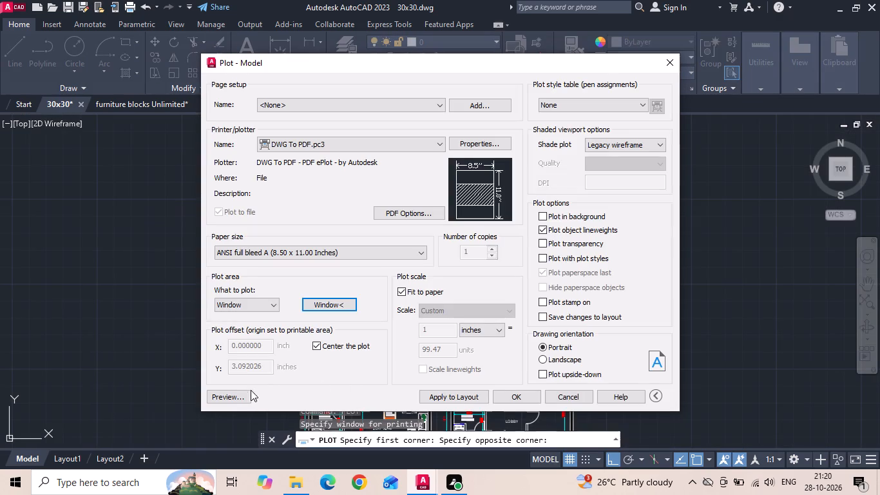
left_click(241, 394)
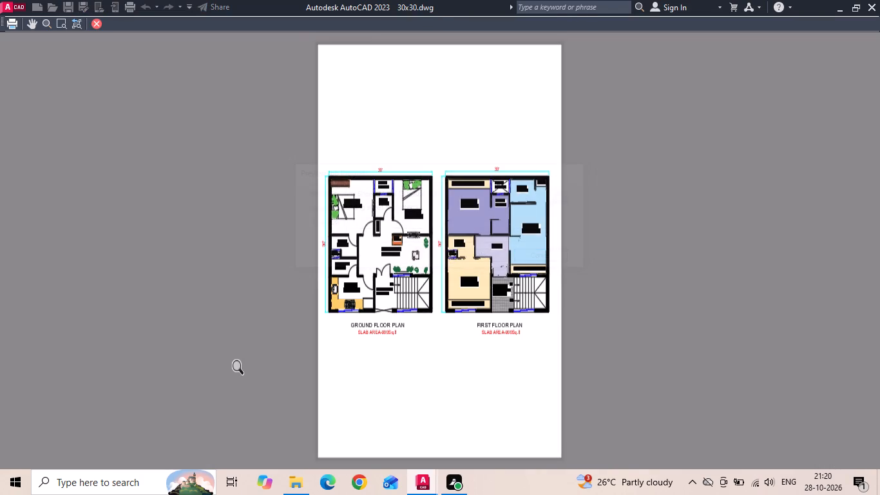
key("Return")
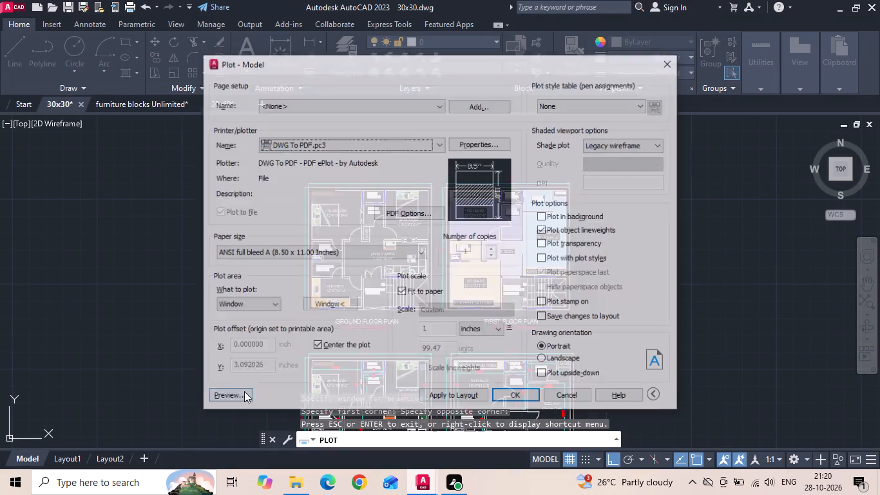
left_click(542, 363)
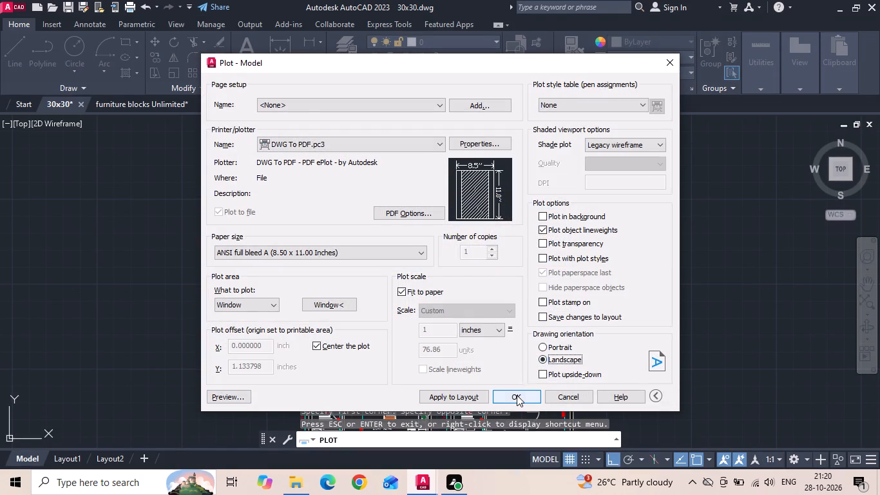
Plot the top-row plans to a PDF named 30x30 PLAN in the Desktop's INTERNSHIP\28102026 folder and close the opened PDF.
left_click(516, 395)
left_click(265, 206)
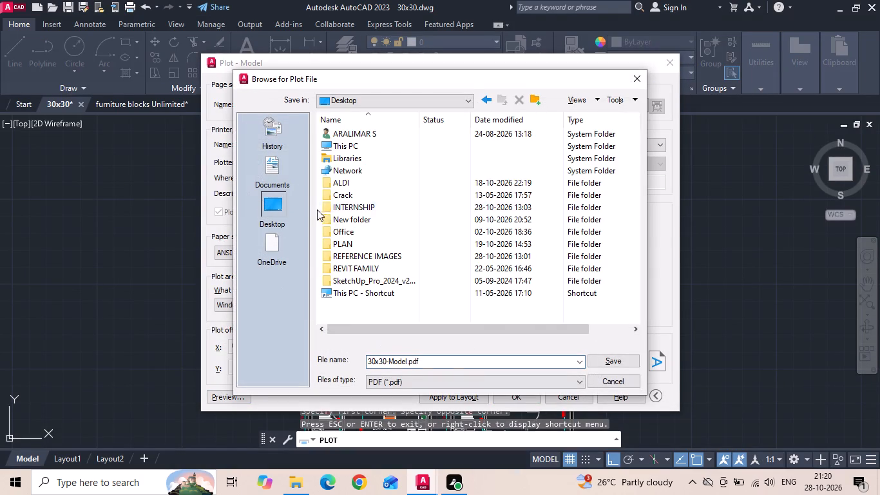
double_click(335, 206)
scroll(390, 316, "down", 3)
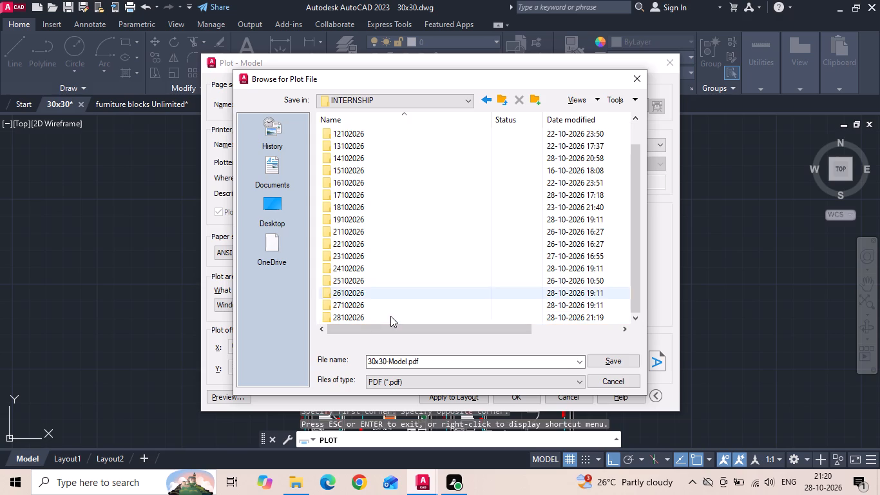
double_click(365, 315)
double_click(443, 358)
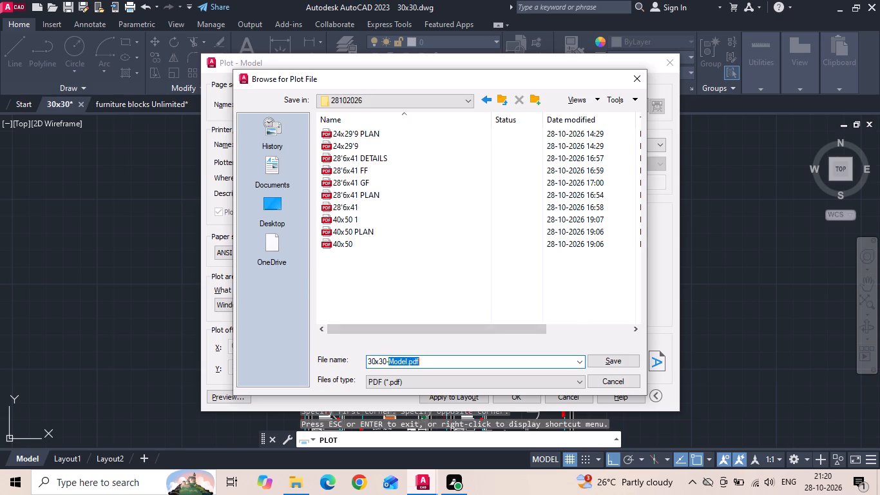
key("BackSpace")
key("BackSpace")
key("space")
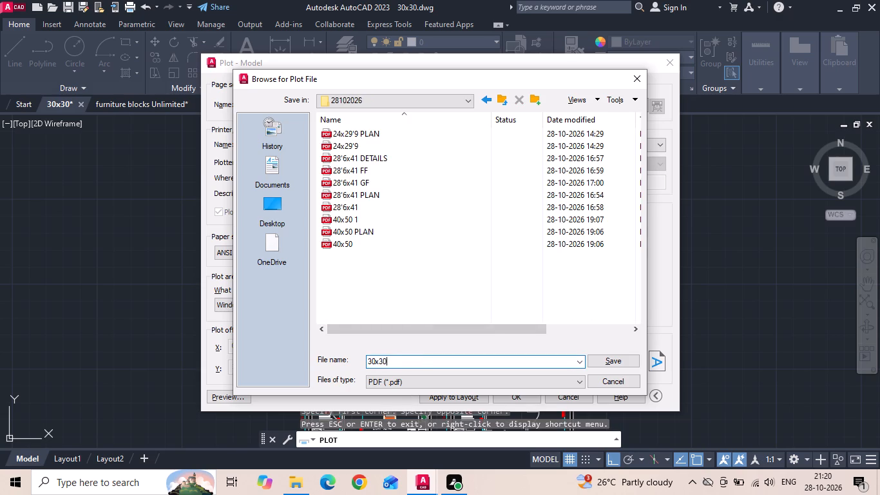
type("PLAN")
key("Return")
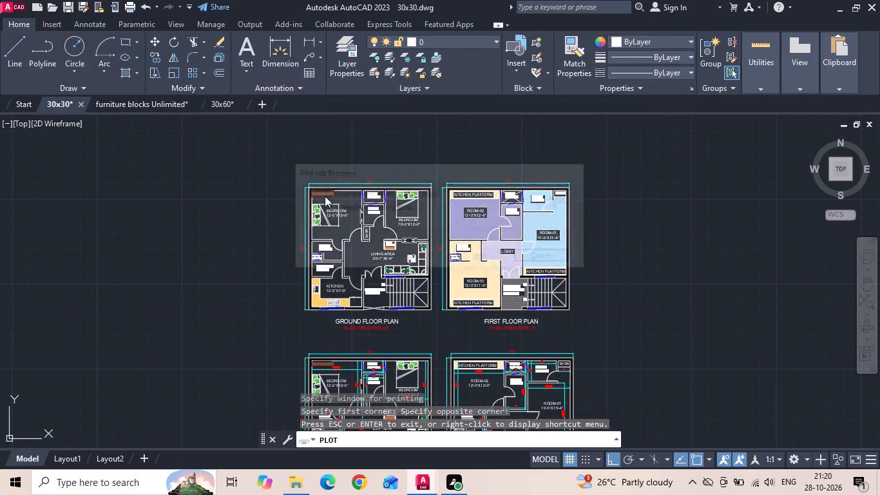
scroll(330, 168, "down", 3)
scroll(332, 229, "up", 1)
left_click(655, 15)
Set up a single-sheet plot from the previous plot settings, windowing the dimensioned middle-row ground and first floor plans, and preview it.
key("space")
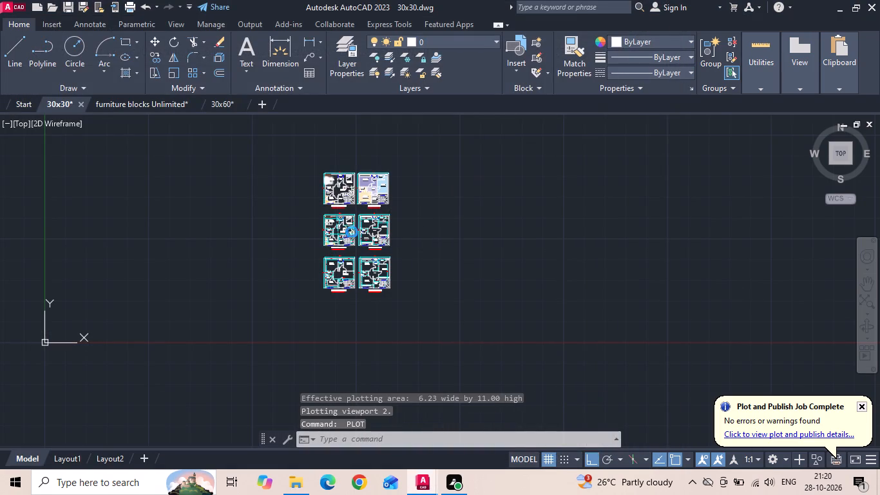
scroll(352, 228, "up", 3)
left_click(338, 275)
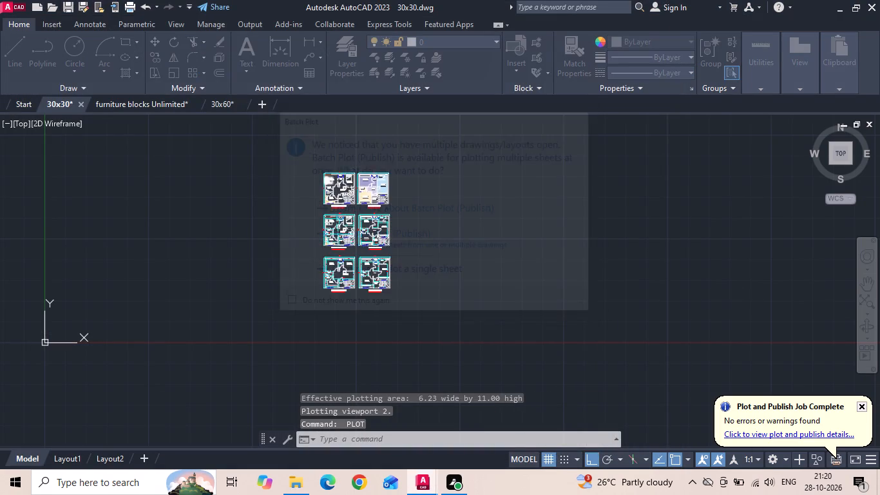
left_click(318, 108)
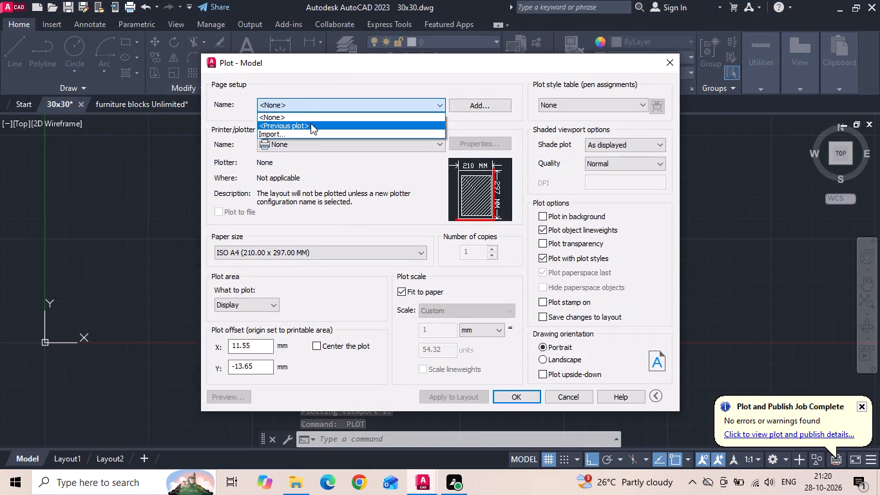
left_click(310, 123)
left_click(315, 302)
scroll(352, 220, "up", 2)
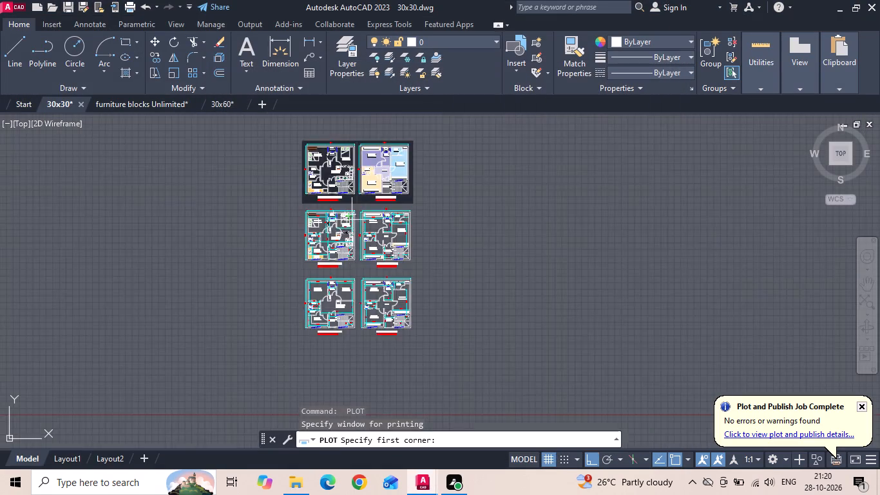
scroll(351, 219, "up", 1)
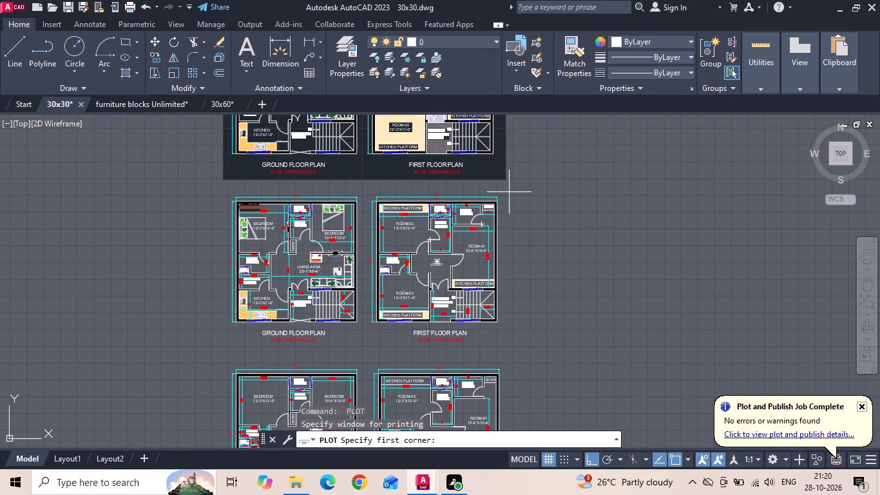
left_click(510, 192)
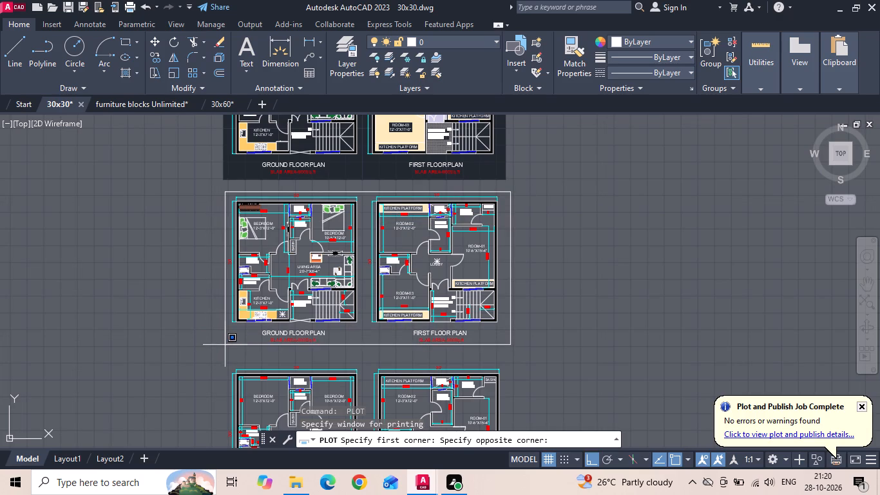
left_click(223, 350)
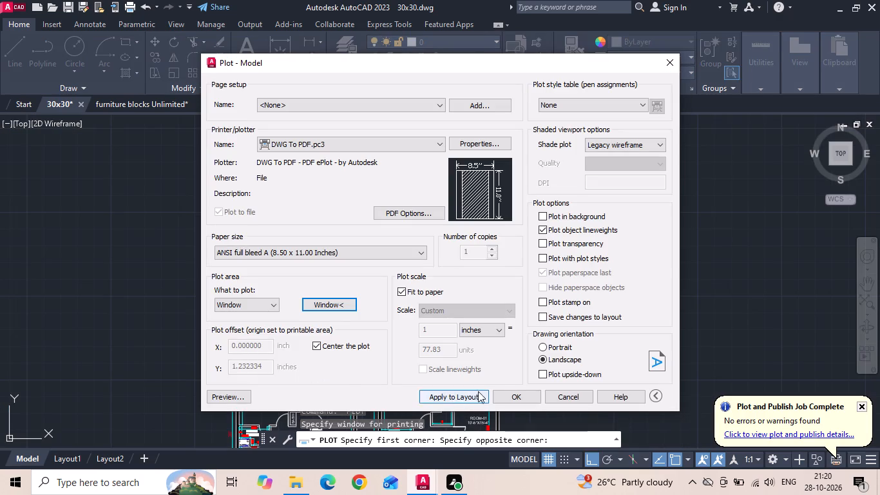
left_click(239, 396)
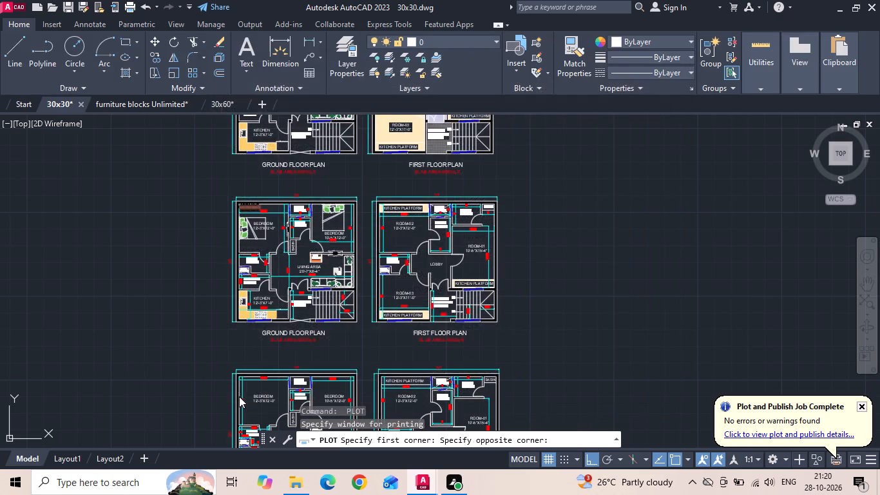
key("space")
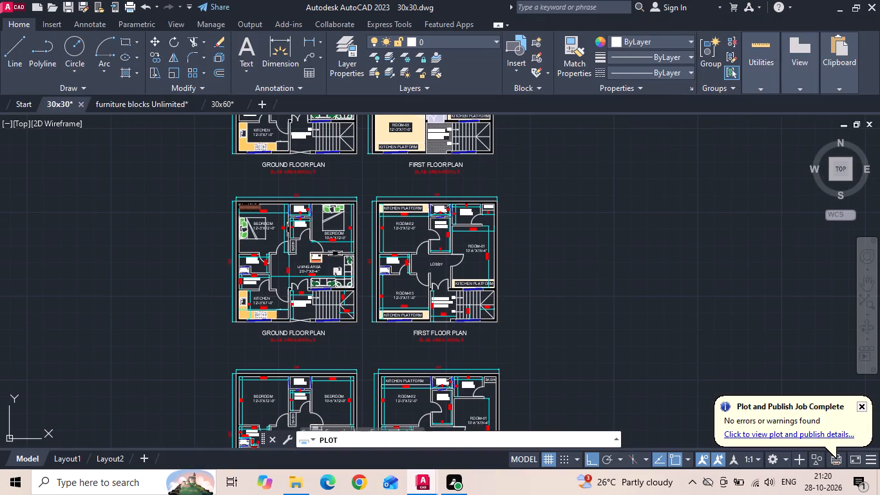
Plot the middle-row plans to a PDF named 30x30 DETAILS in the 28102026 folder and close the opened PDF.
left_click(514, 402)
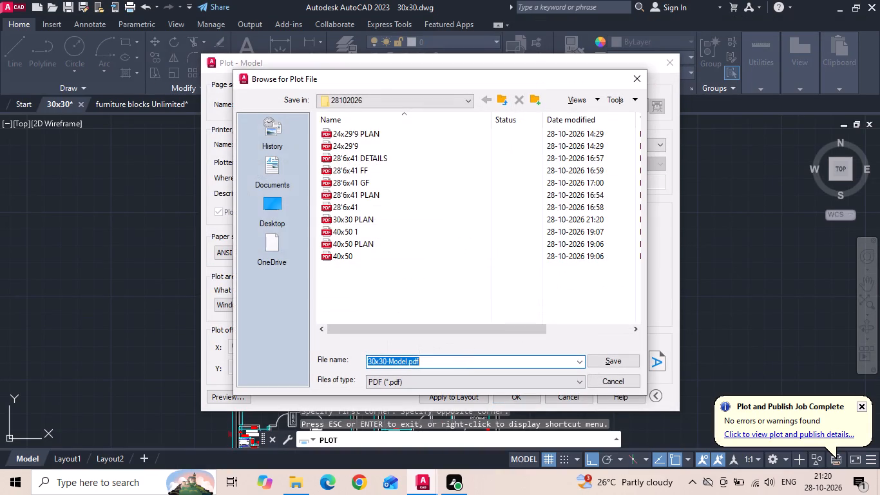
left_click(457, 362)
key("BackSpace")
key("BackSpace")
key("BackSpace")
key("BackSpace")
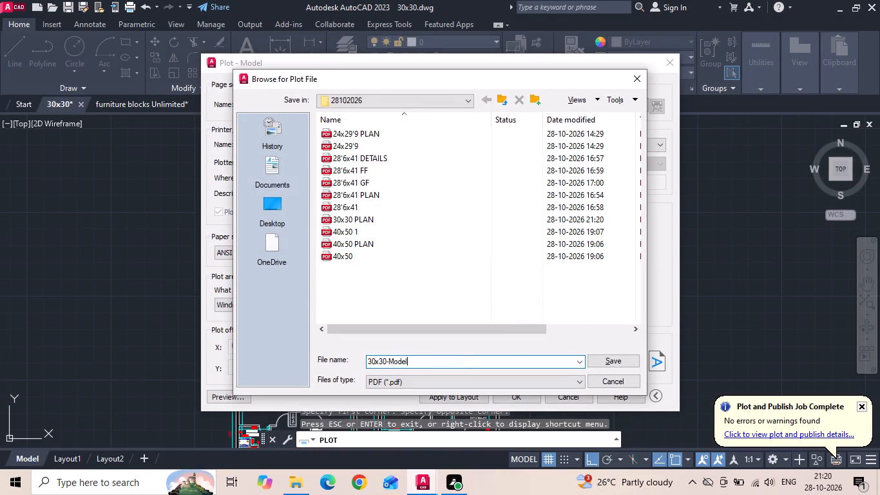
key("BackSpace")
key("BackSpace")
key("BackSpace")
key("BackSpace")
key("BackSpace")
key("BackSpace")
key("space")
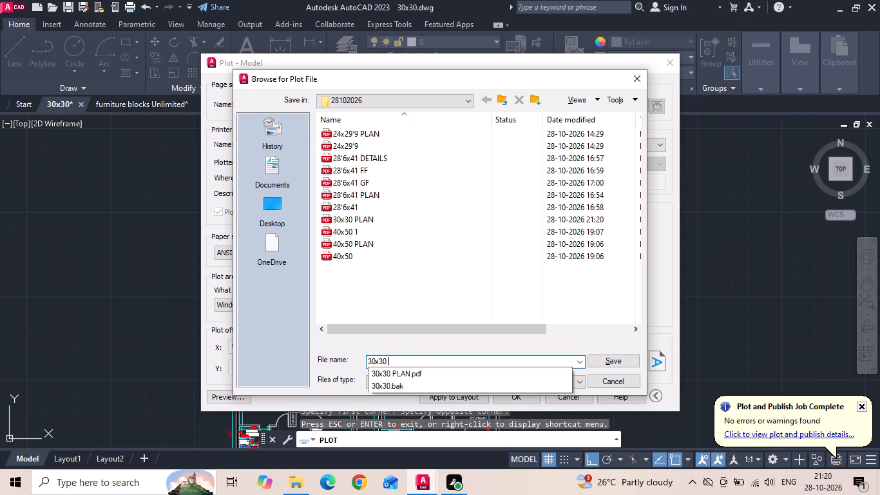
type("DETAILS")
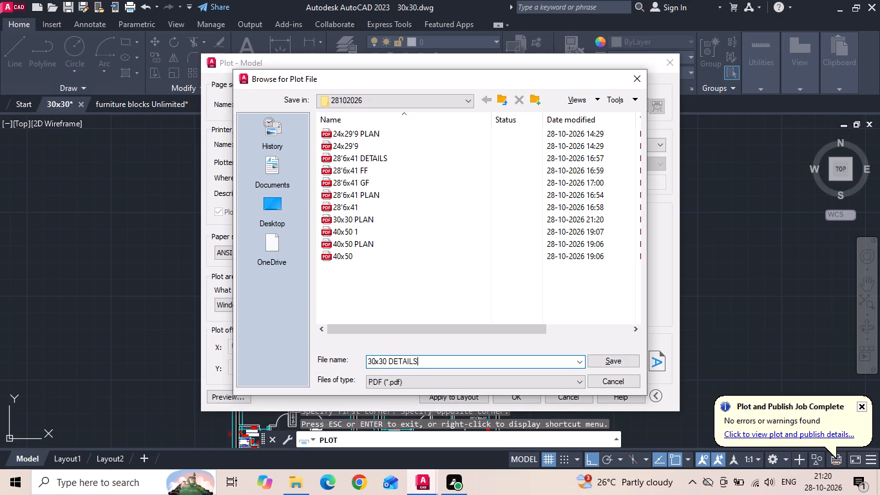
key("Return")
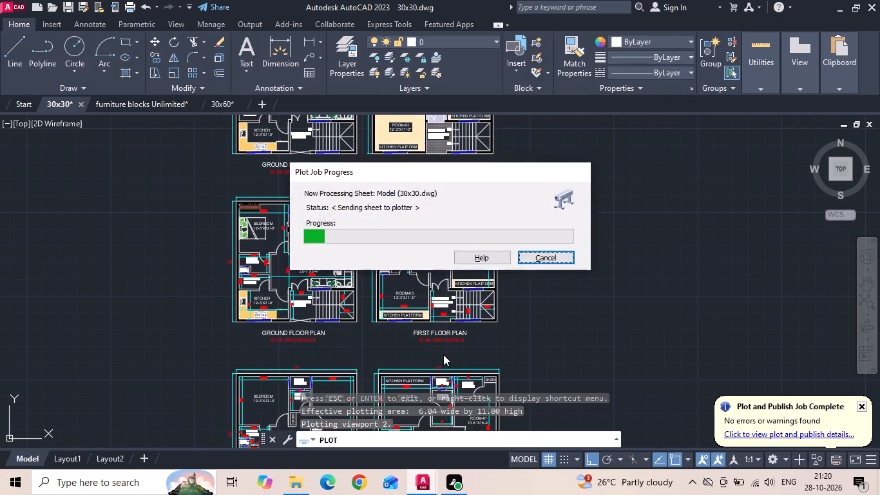
left_click(663, 17)
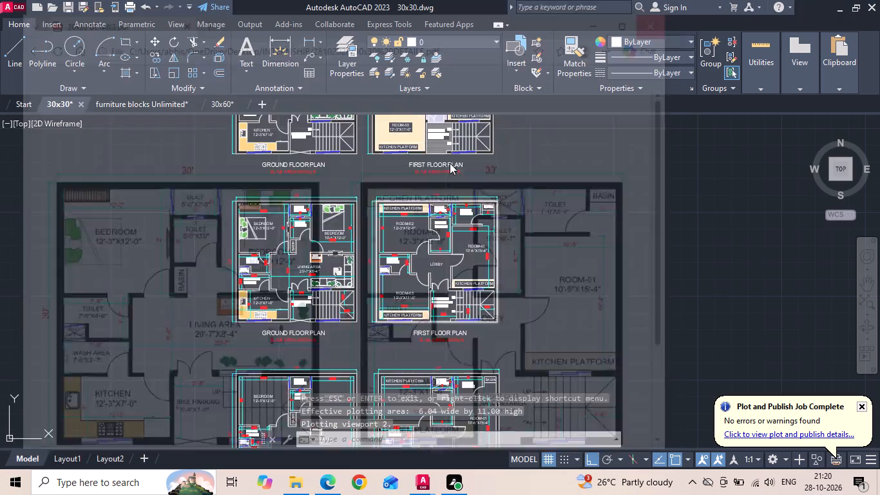
Set up a single-sheet plot from the previous plot settings, windowing the bottom-row ground and first floor plans, and preview it.
scroll(425, 195, "down", 4)
scroll(429, 287, "up", 1)
scroll(330, 289, "down", 6)
scroll(337, 302, "up", 3)
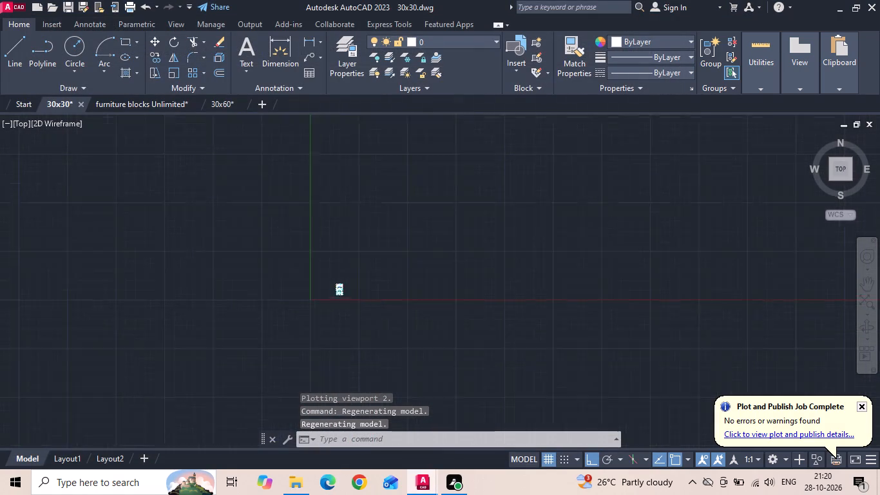
scroll(338, 301, "up", 5)
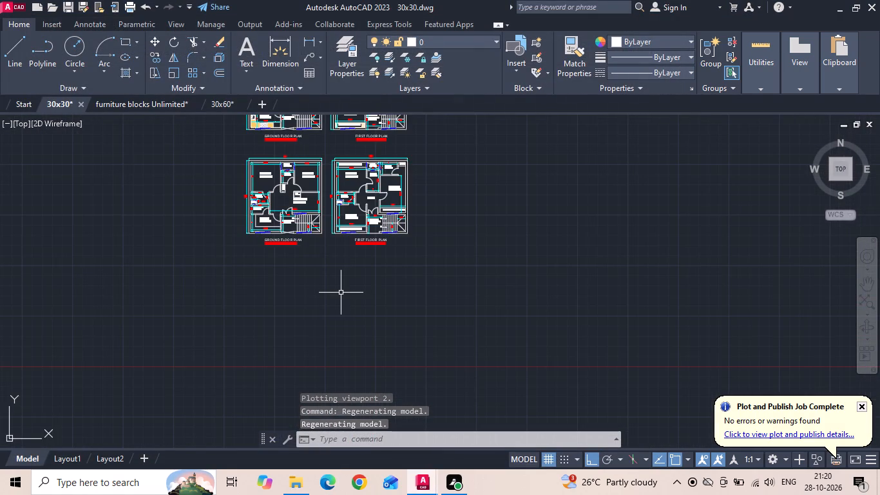
type("PLOT")
key("space")
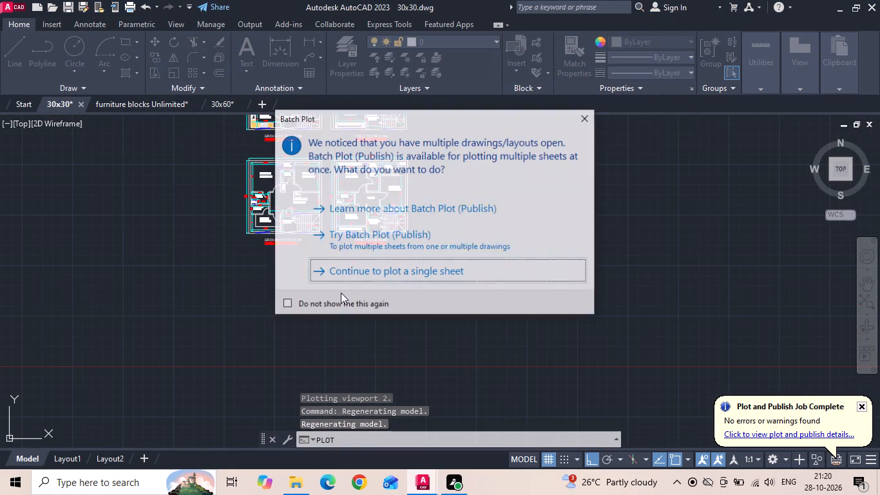
left_click(362, 276)
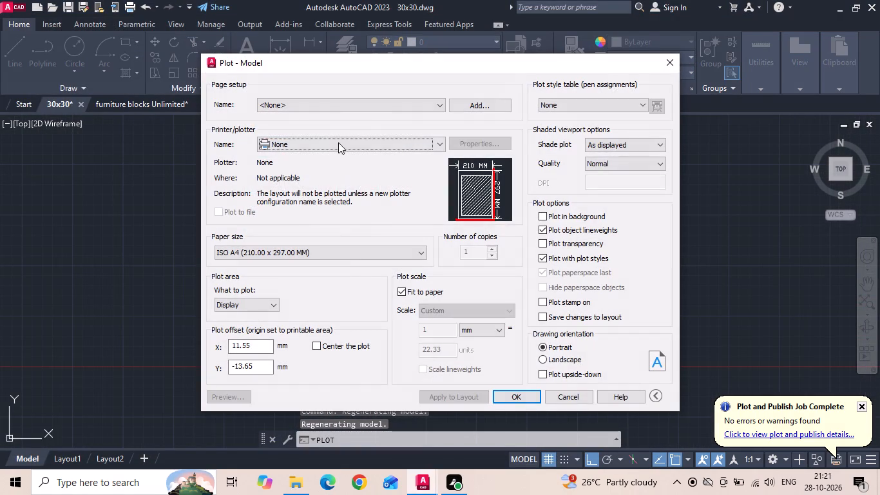
left_click(339, 108)
left_click(321, 126)
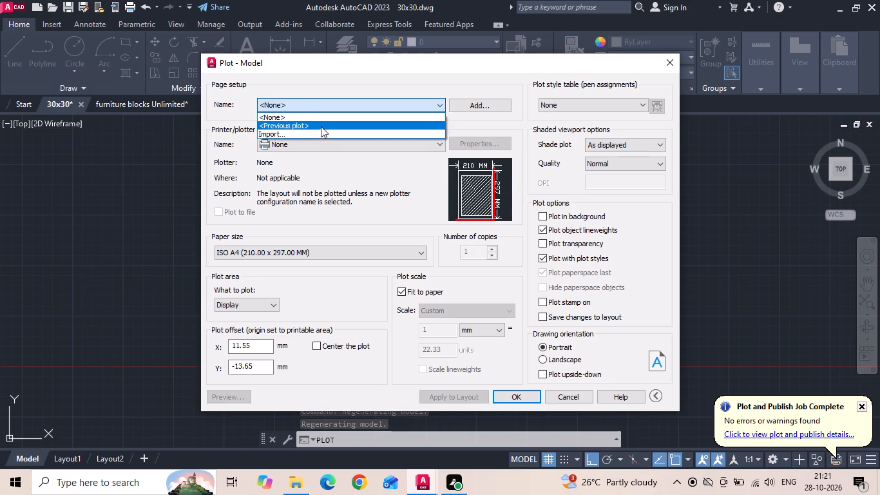
left_click(315, 304)
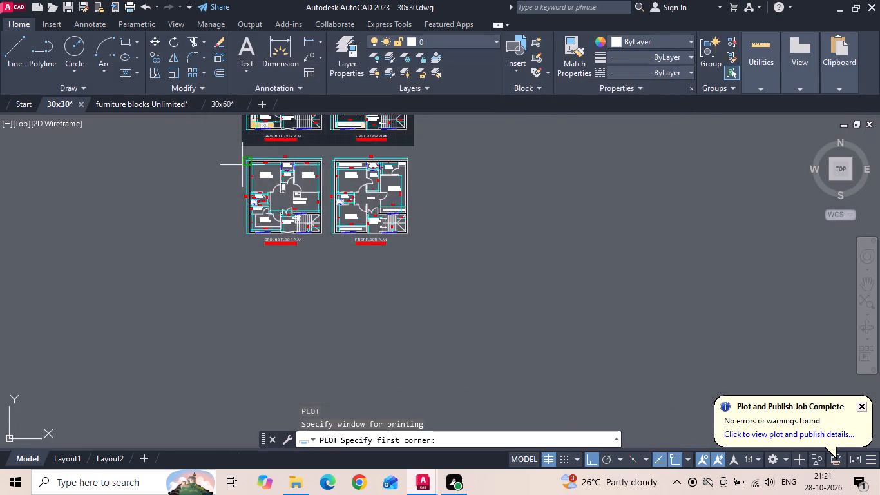
scroll(242, 164, "up", 2)
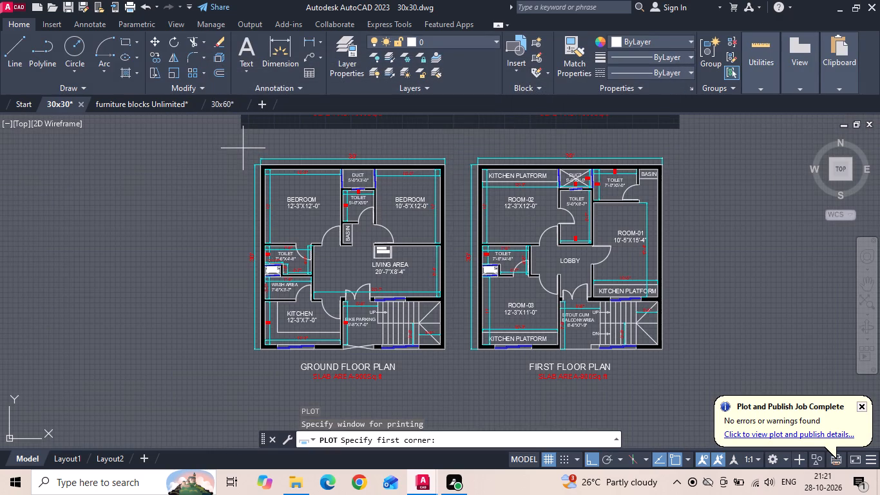
left_click(243, 148)
left_click(682, 386)
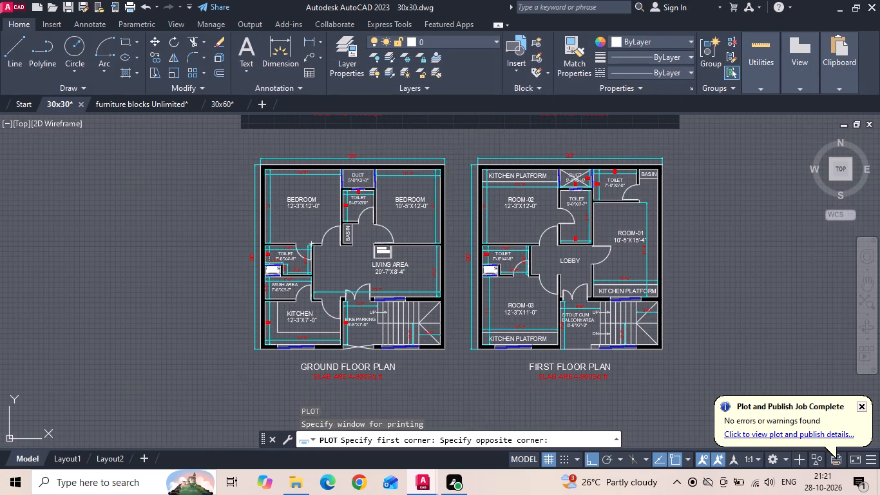
left_click(247, 398)
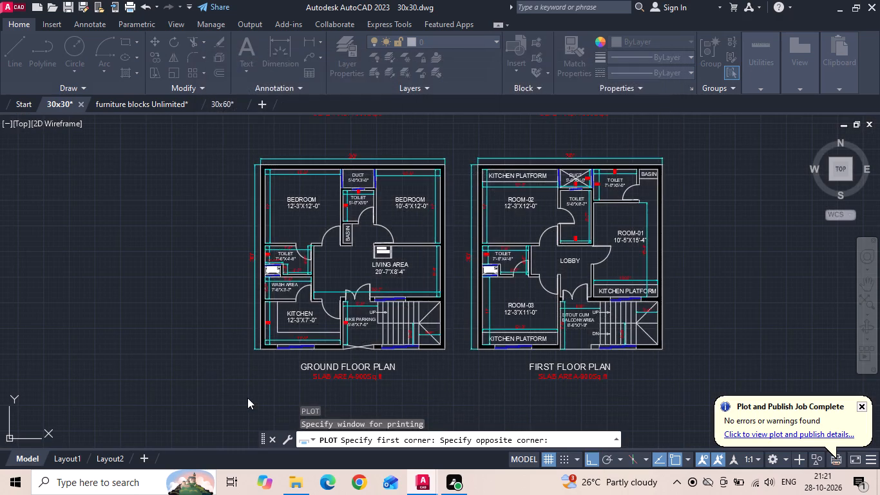
key("space")
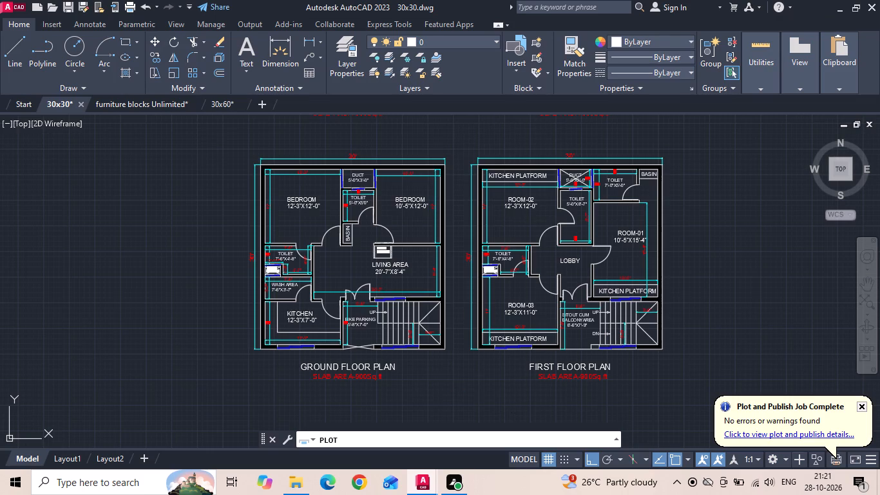
Plot the bottom-row plans to a PDF named 30x30 DIM in the 28102026 folder and close the opened PDF.
left_click(530, 395)
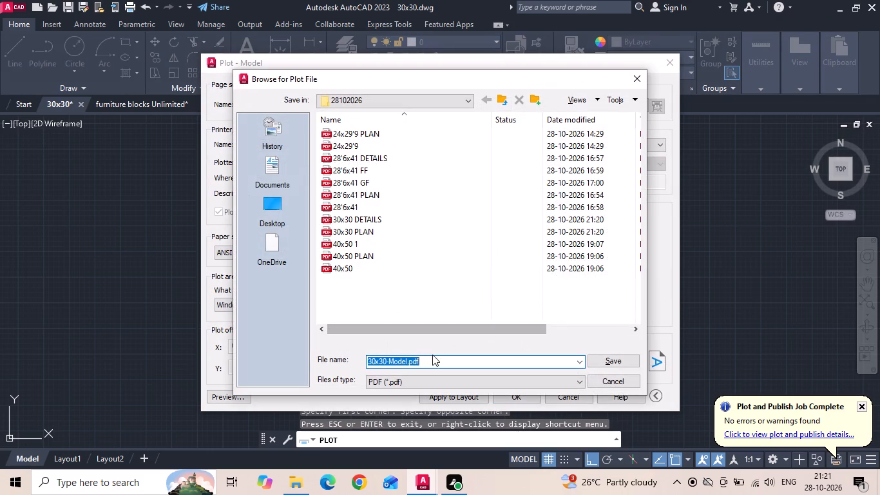
left_click(435, 359)
key("BackSpace")
key("BackSpace")
key("BackSpace")
key("BackSpace")
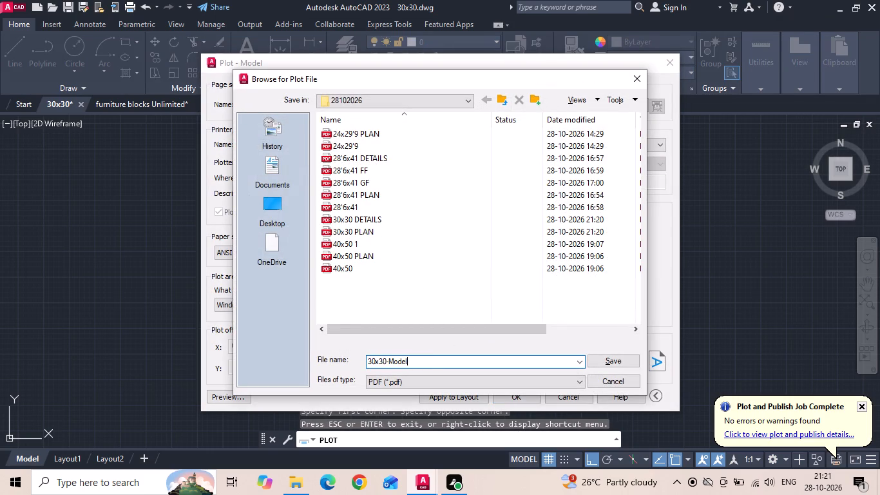
key("BackSpace")
key("BackSpace")
key("BackSpace")
key("BackSpace")
key("BackSpace")
key("BackSpace")
key("space")
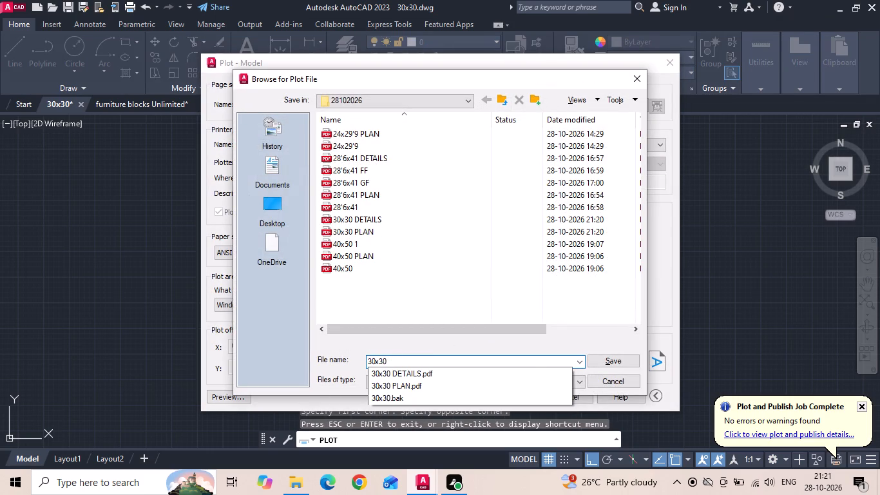
type("DIM")
key("Return")
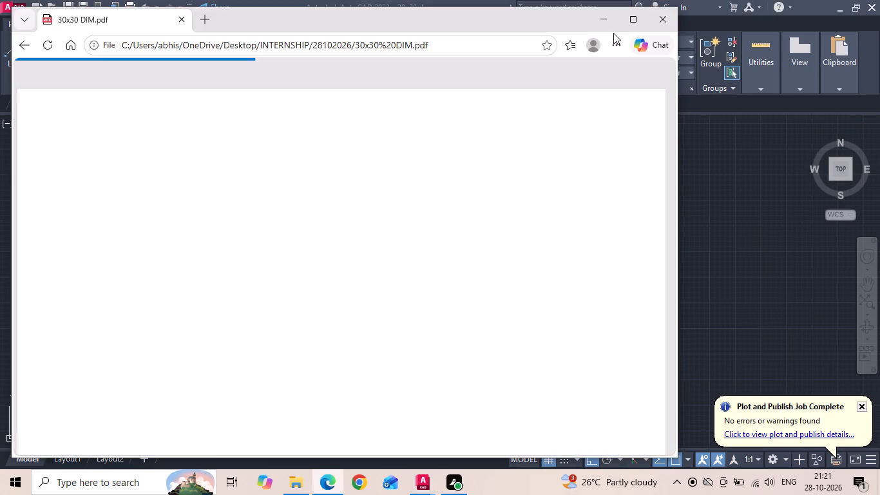
left_click(665, 14)
Move the middle-row ground and first floor plans horizontally to the right, clear of the other two rows.
scroll(350, 291, "down", 3)
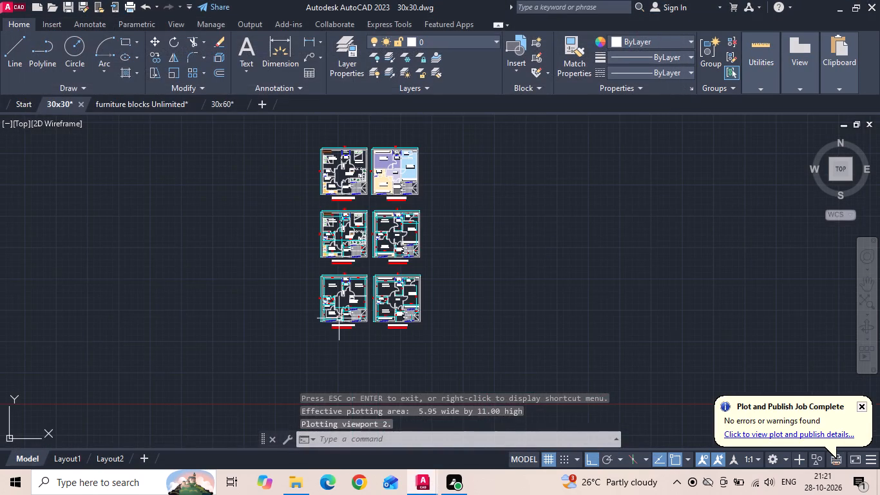
scroll(361, 195, "up", 3)
scroll(311, 271, "down", 3)
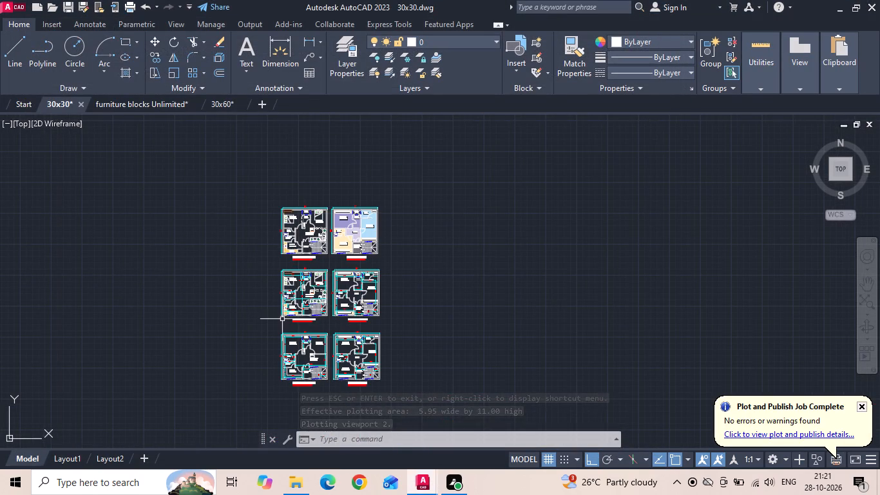
middle_click_drag(281, 315, 282, 297)
left_click_drag(269, 247, 267, 256)
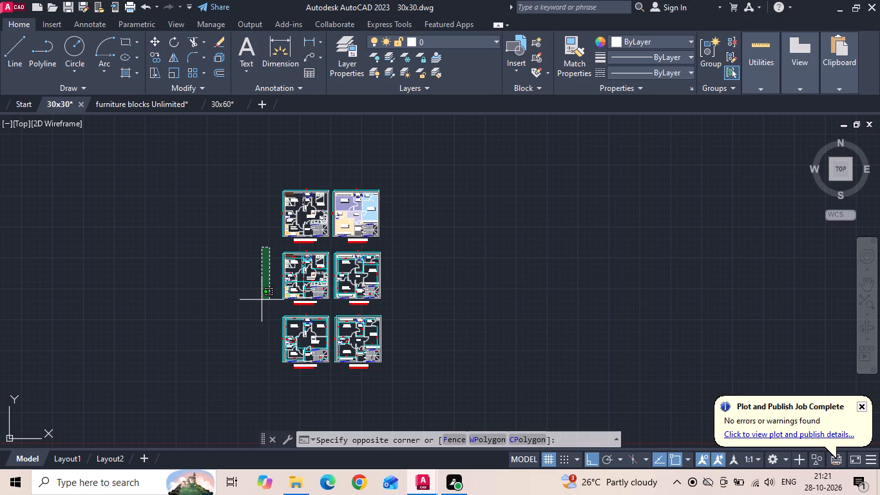
left_click(411, 311)
right_click(416, 287)
left_click(434, 253)
left_click_drag(499, 269, 551, 269)
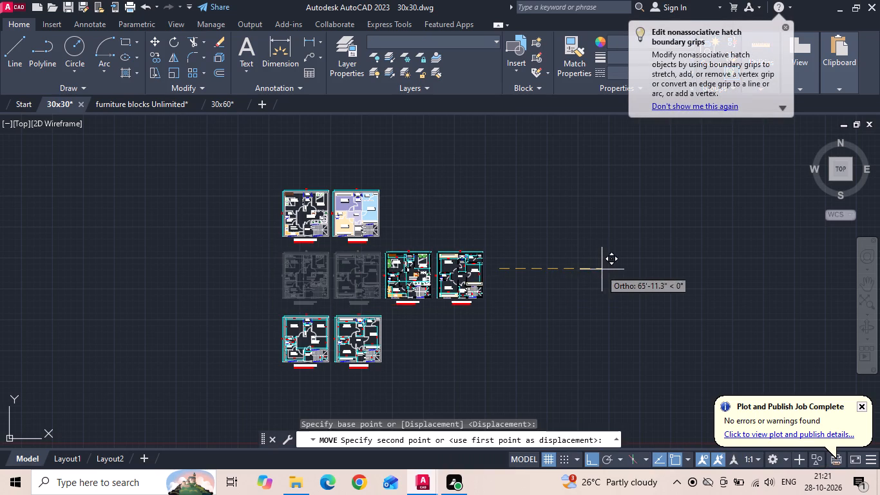
left_click(621, 270)
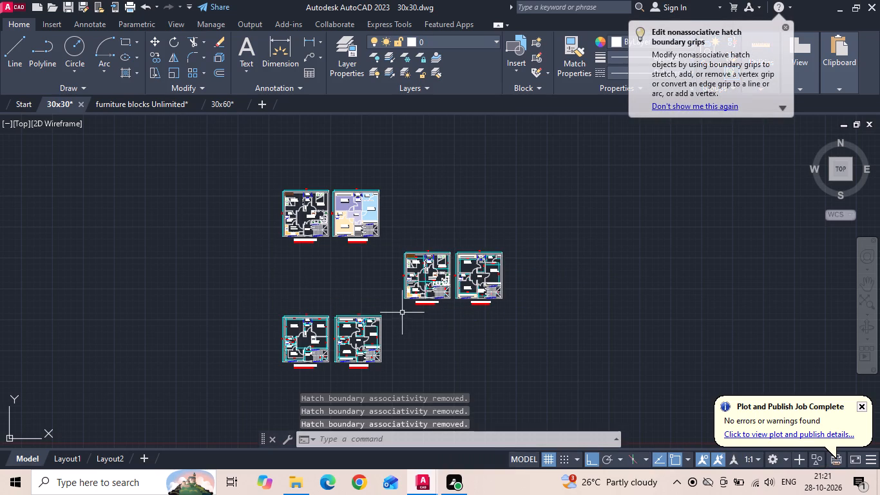
Move the bottom-row ground and first floor plans straight up into the vacated space beneath the top row.
left_click_drag(394, 306, 385, 313)
left_click(235, 380)
right_click(234, 380)
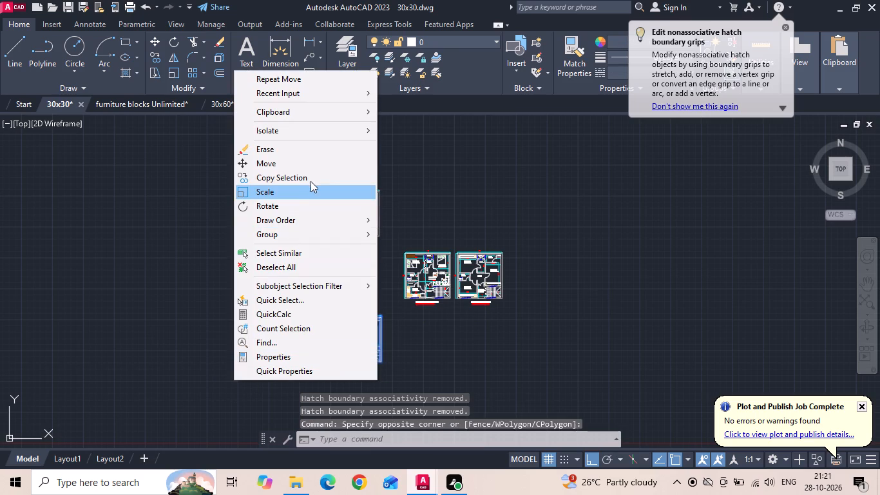
left_click(316, 166)
left_click(417, 205)
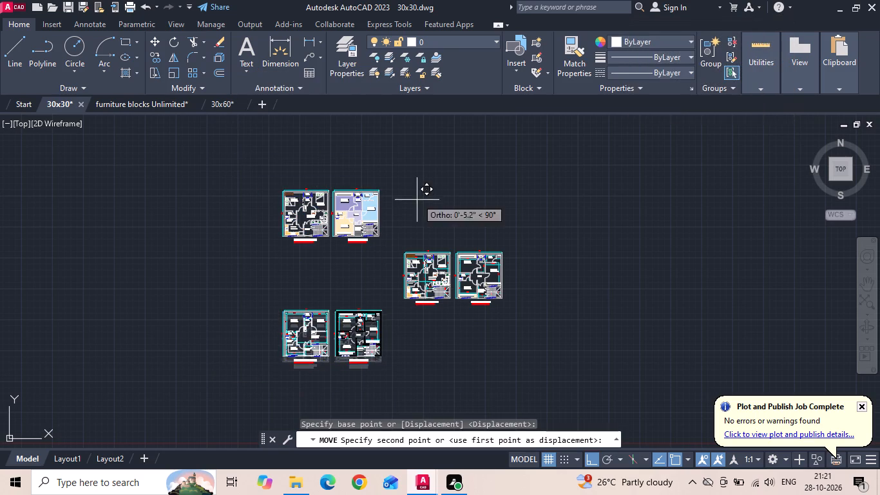
left_click(426, 141)
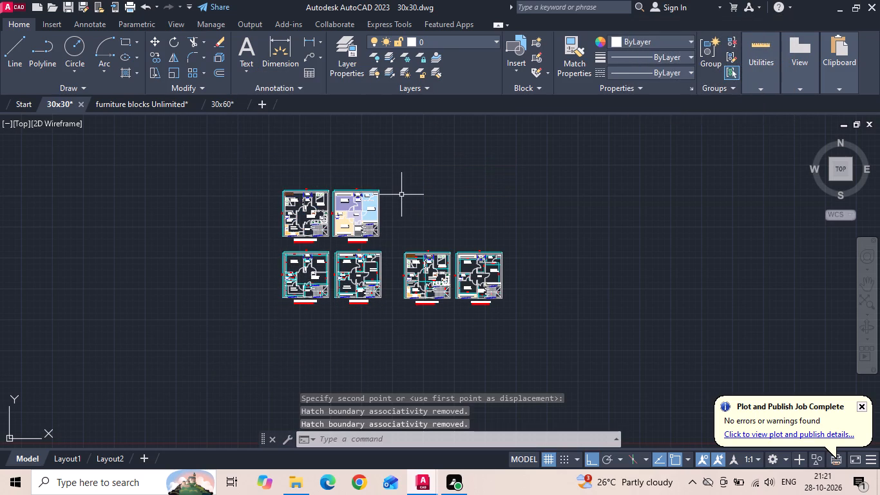
Set up a single-sheet plot from the previous settings, windowing the top row and the plans directly beneath it in portrait orientation, and preview it.
type("PLOT")
key("space")
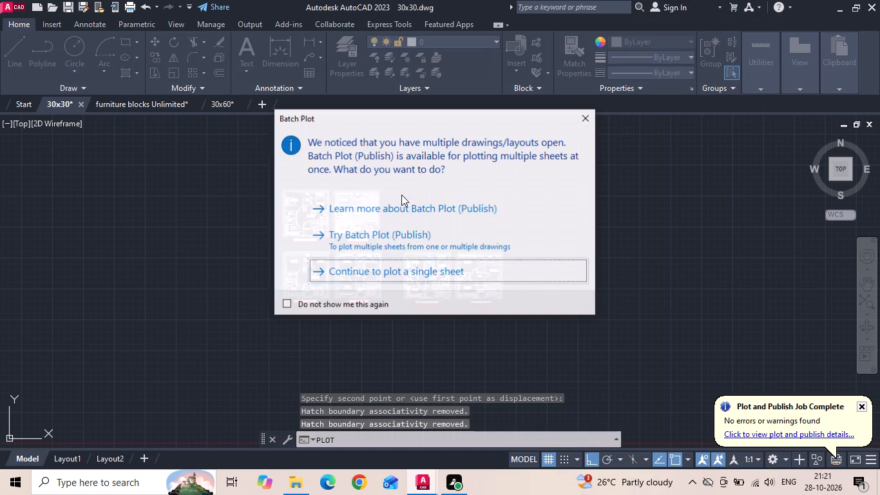
left_click(359, 275)
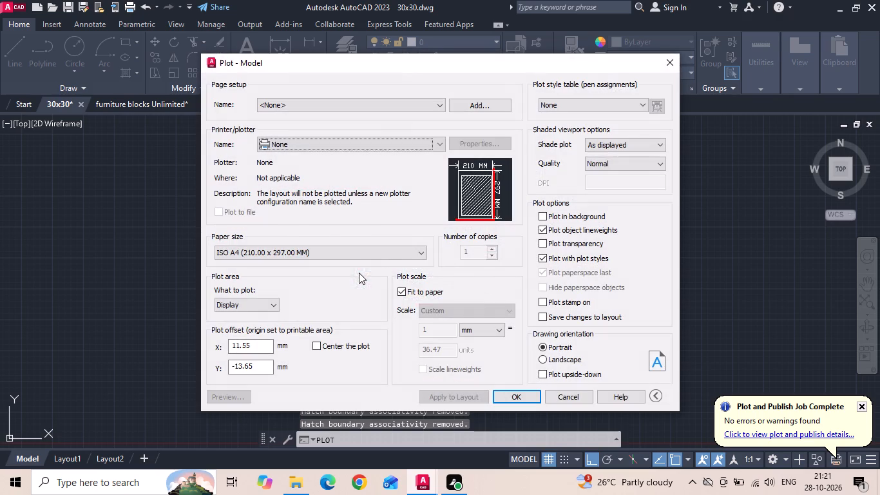
left_click(334, 108)
left_click(326, 124)
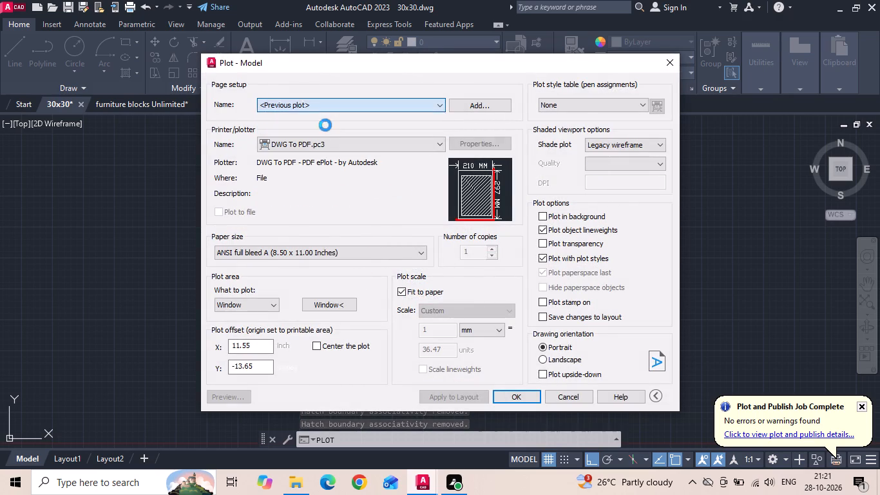
left_click(317, 302)
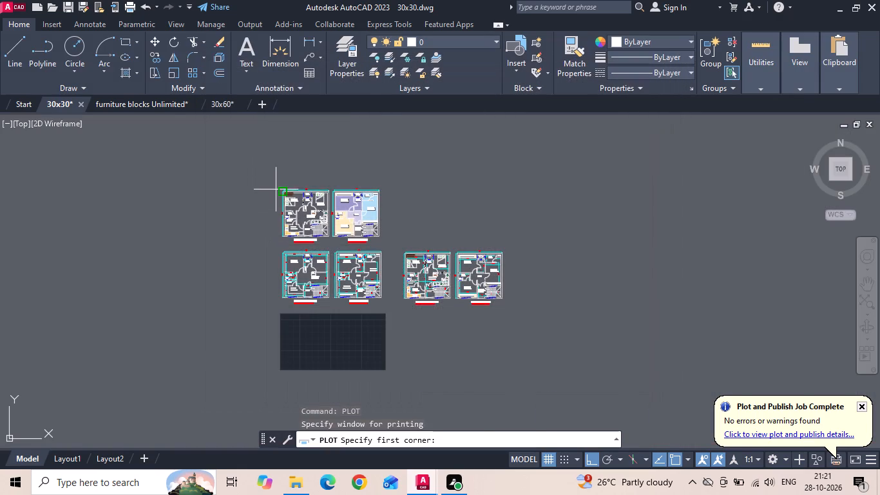
scroll(276, 189, "up", 2)
scroll(276, 179, "down", 1)
left_click_drag(278, 177, 277, 187)
left_click(448, 374)
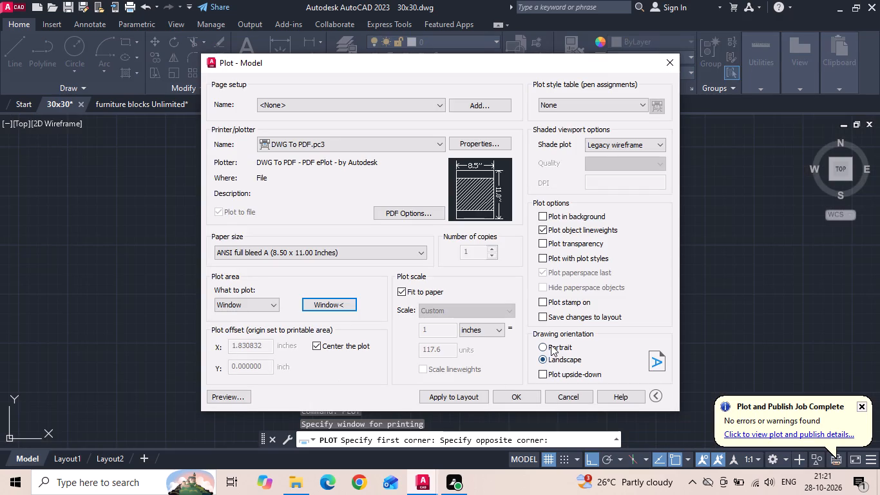
left_click(551, 344)
left_click(231, 394)
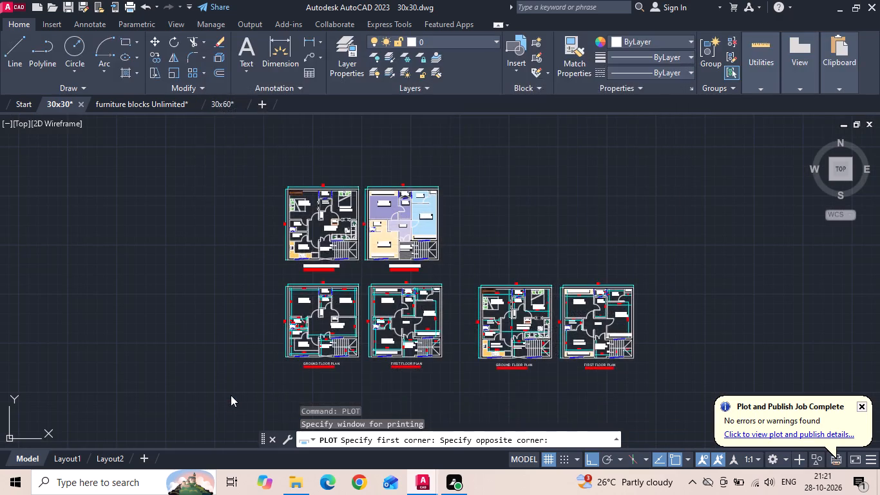
key("space")
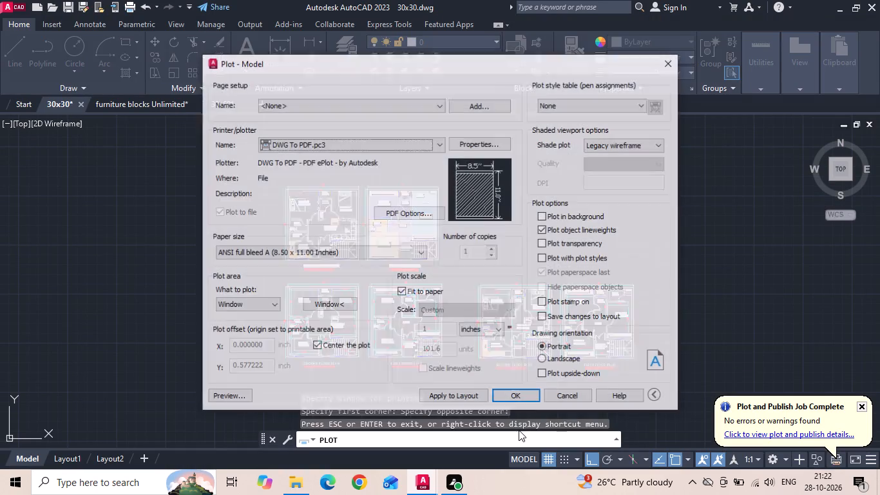
Plot the four windowed plans to a PDF named 30x30 PLAN DIMEN in the 28102026 folder.
left_click(534, 397)
left_click(450, 360)
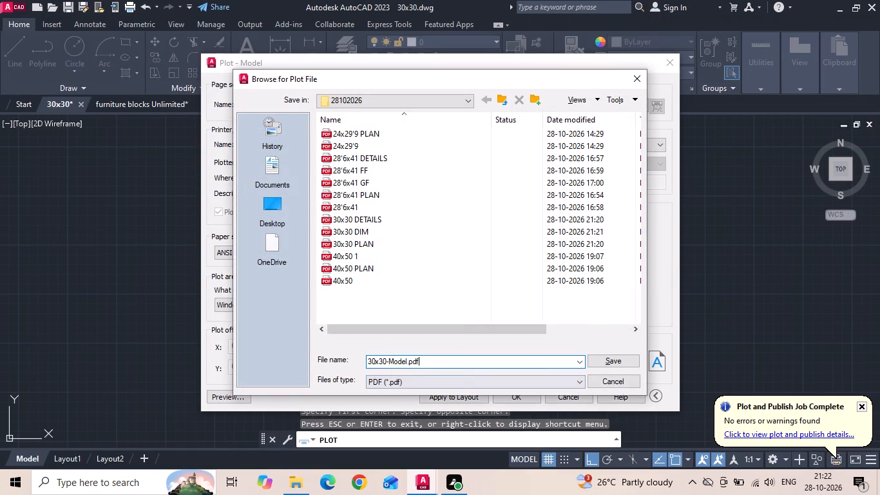
key("BackSpace")
key("BackSpace")
key("BackSpace")
key("BackSpace")
key("BackSpace")
key("BackSpace")
key("BackSpace")
key("BackSpace")
key("BackSpace")
key("BackSpace")
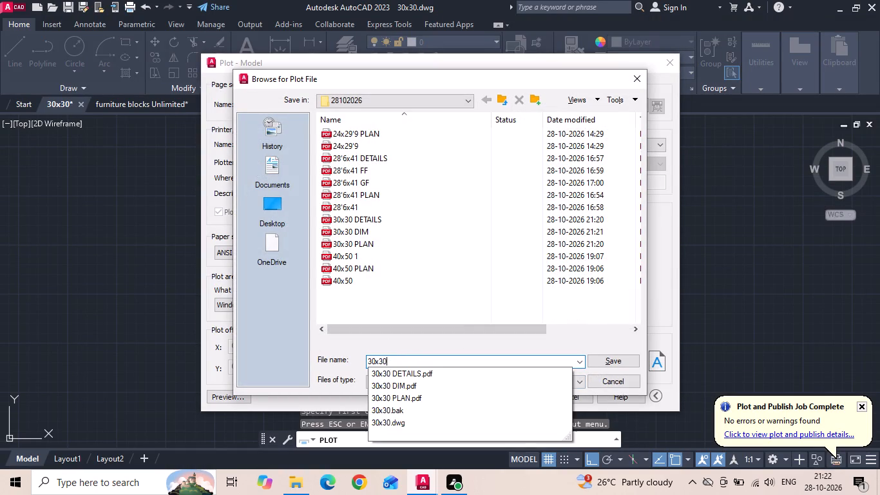
key("space")
type("DI")
key("BackSpace")
key("BackSpace")
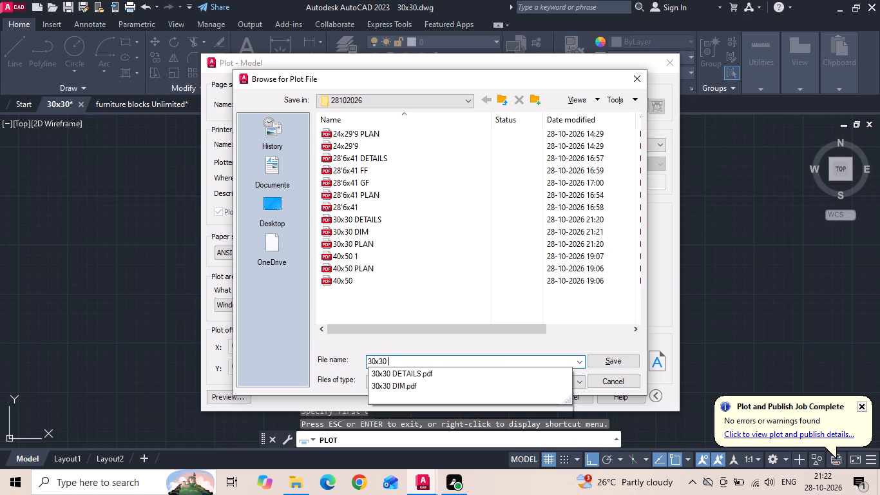
type("PLAN DEA")
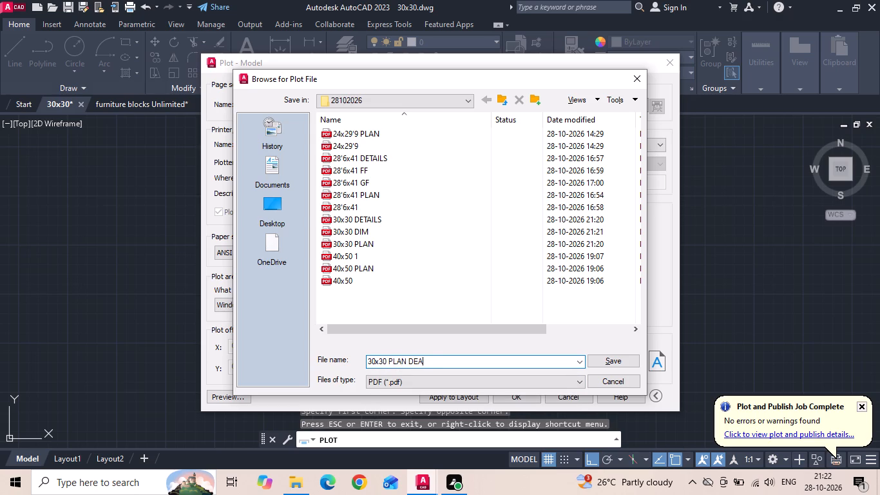
key("BackSpace")
key("BackSpace")
type("IMEN")
key("Return")
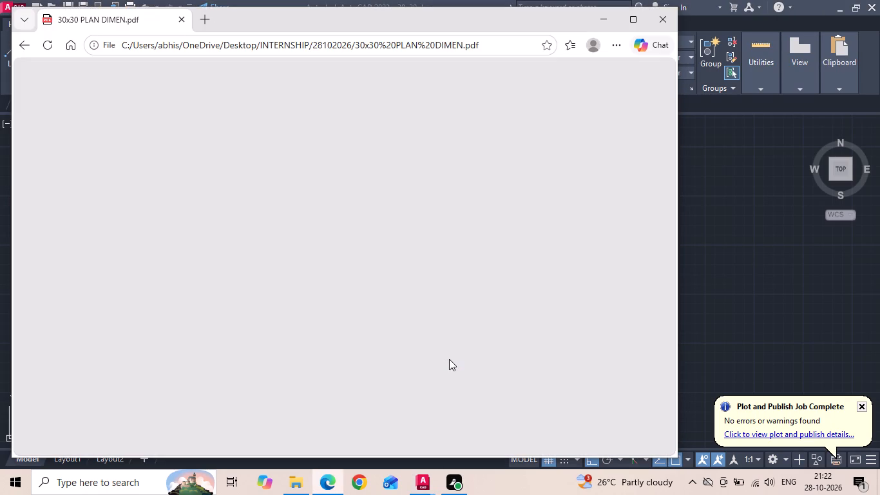
In File Explorer, open the 30x30 PLAN DIMEN PDF from the Desktop's INTERNSHIP\28102026 folder, examine the plotted floor plans, and close it.
left_click(673, 22)
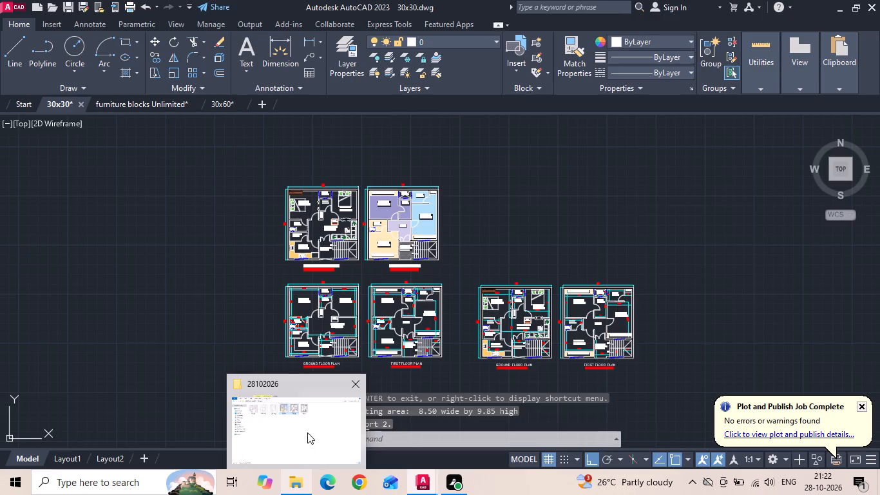
left_click(307, 432)
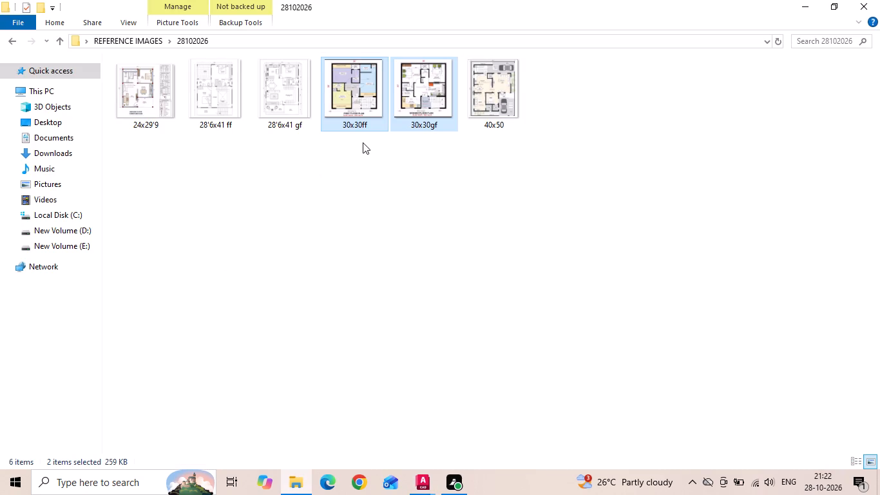
double_click(73, 123)
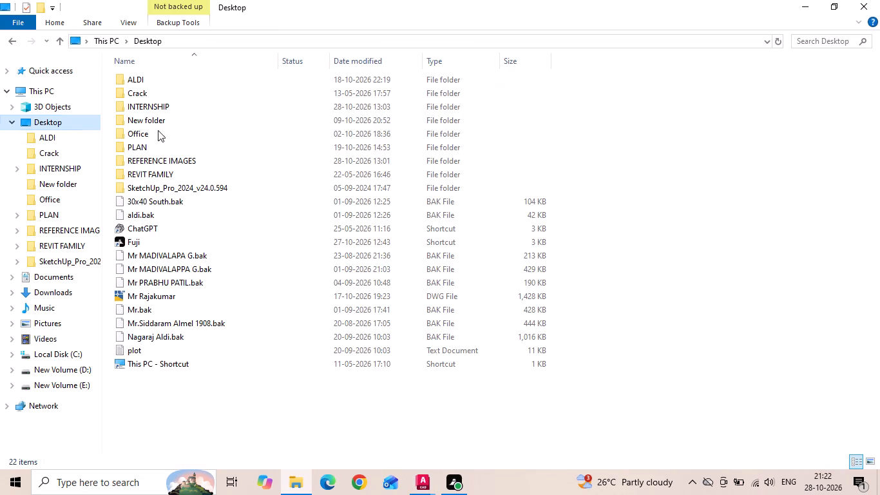
double_click(177, 106)
double_click(155, 308)
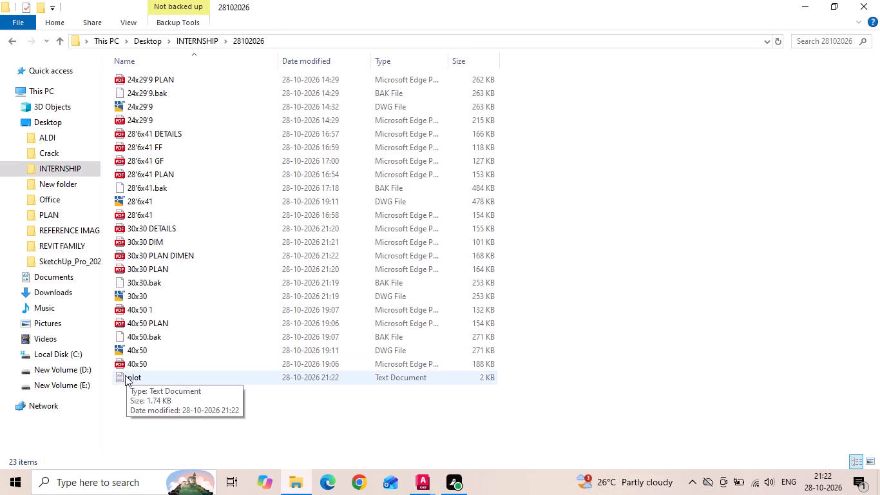
double_click(208, 255)
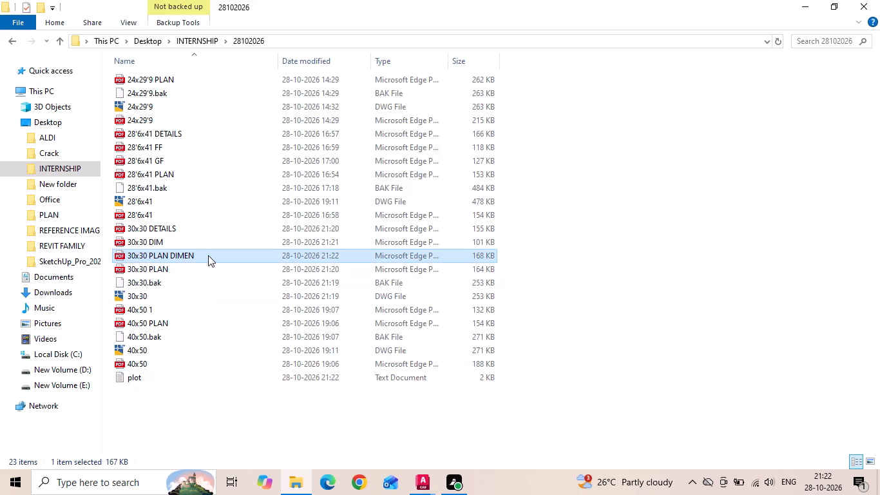
scroll(208, 255, "down", 4)
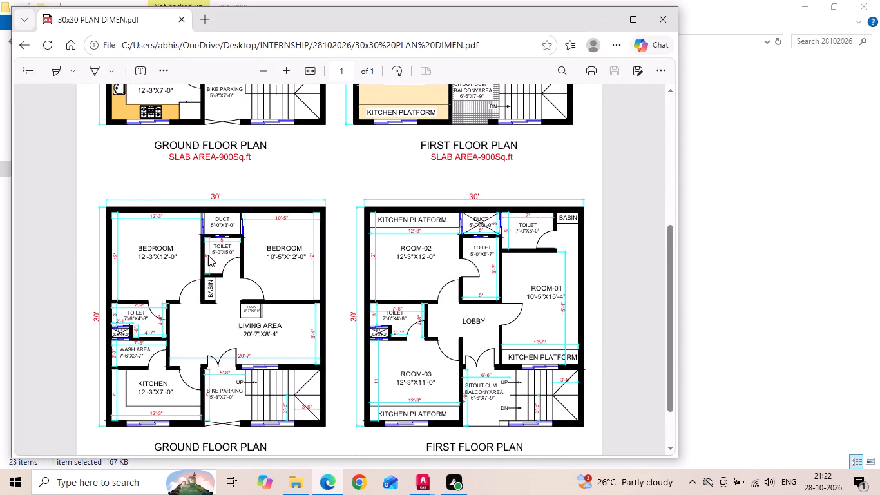
left_click(664, 21)
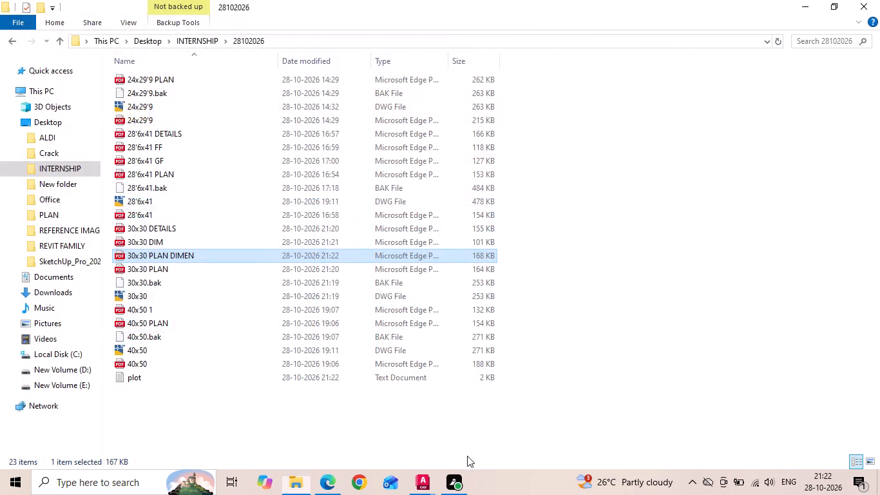
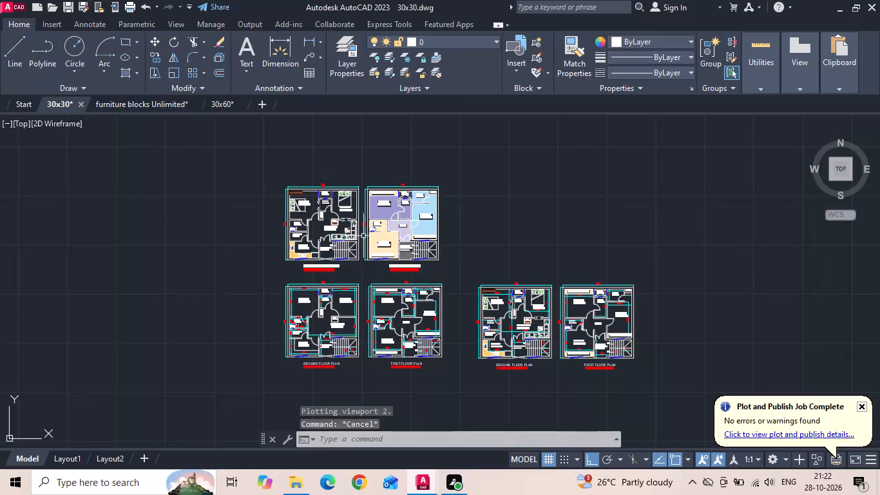
Set up a single-sheet landscape plot from the previous settings, windowing only the top-row ground floor plan, and preview it.
scroll(333, 200, "up", 1)
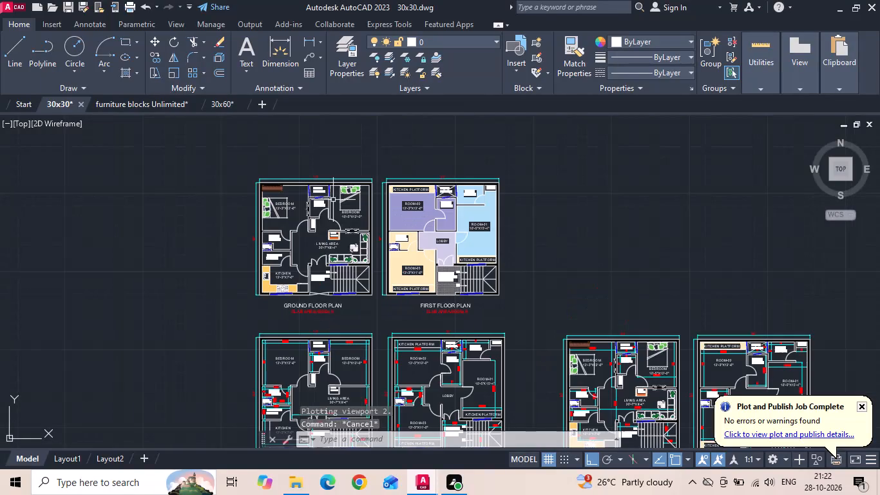
type("PLOT")
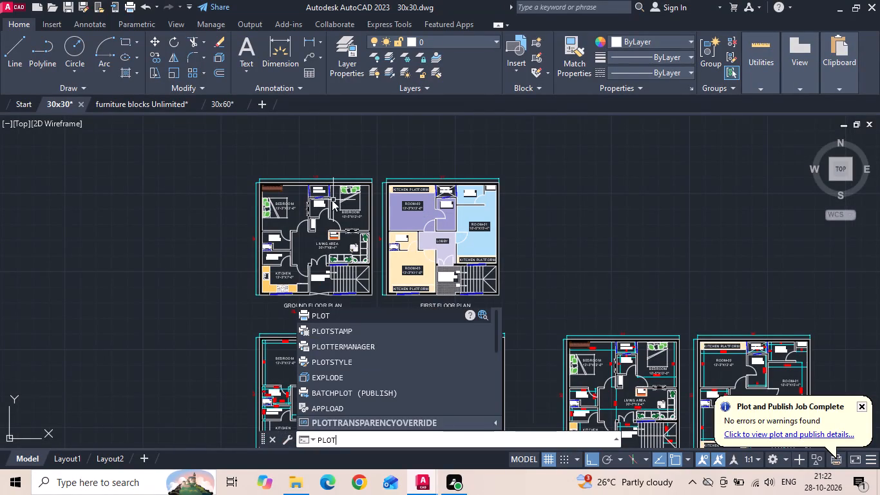
key("space")
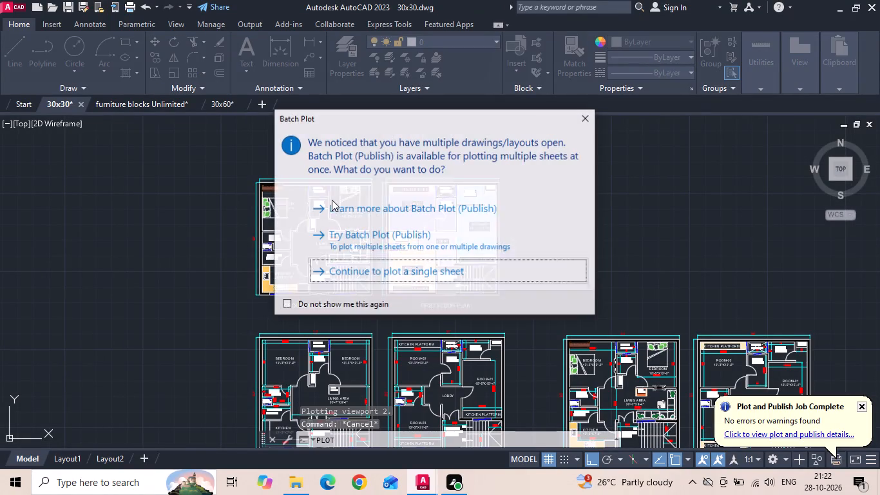
left_click(385, 275)
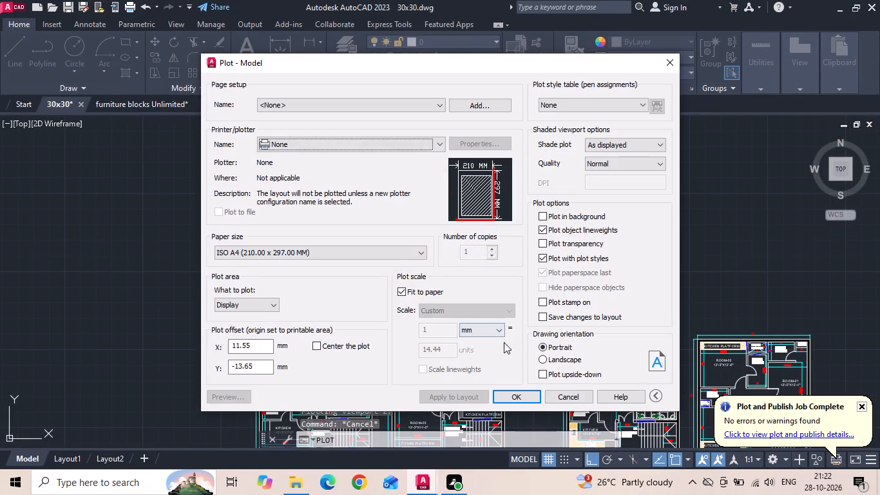
left_click(538, 359)
left_click(542, 360)
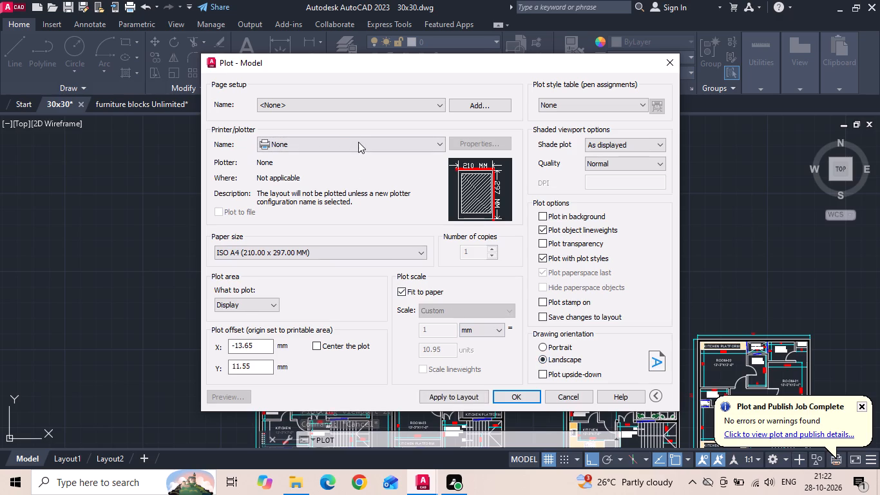
left_click(361, 105)
left_click(352, 126)
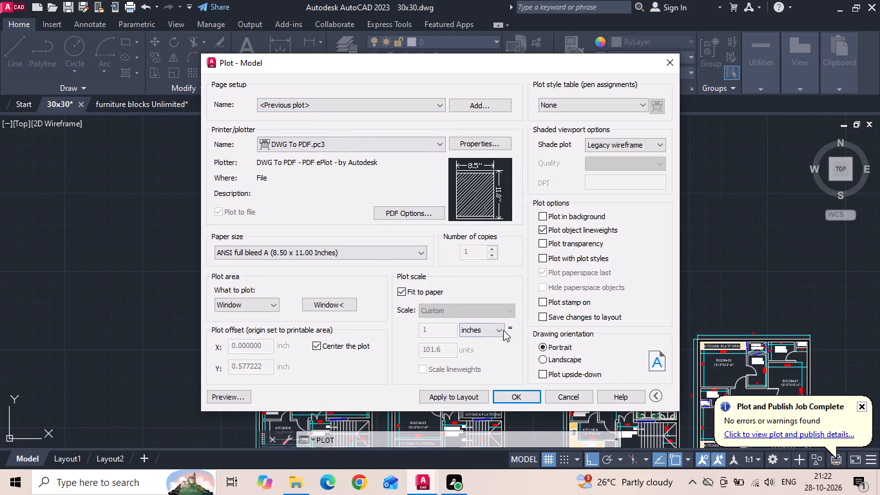
left_click(540, 358)
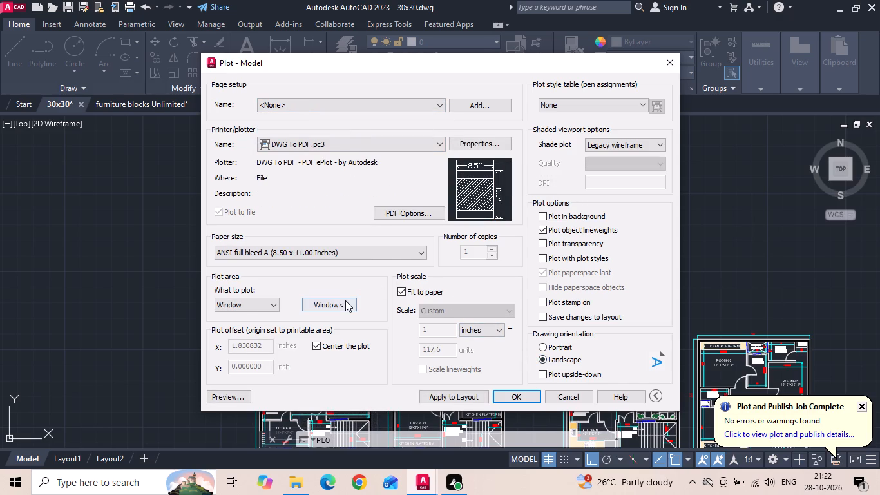
left_click(344, 301)
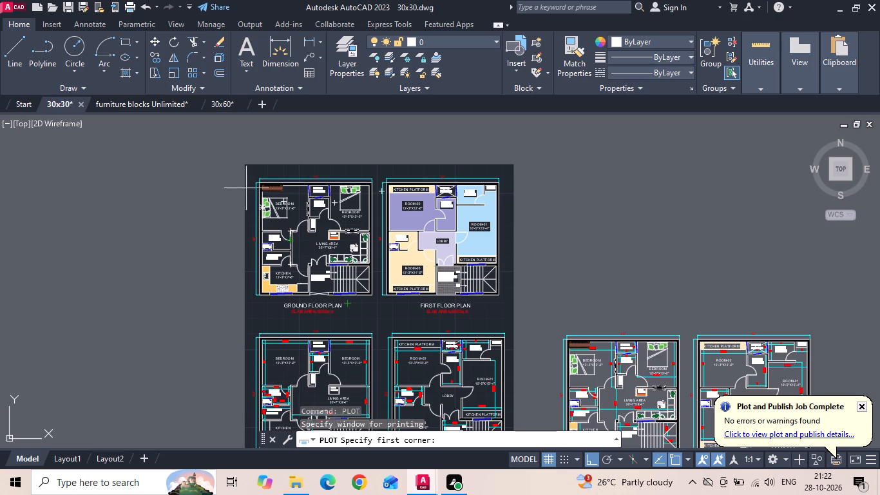
scroll(259, 178, "up", 1)
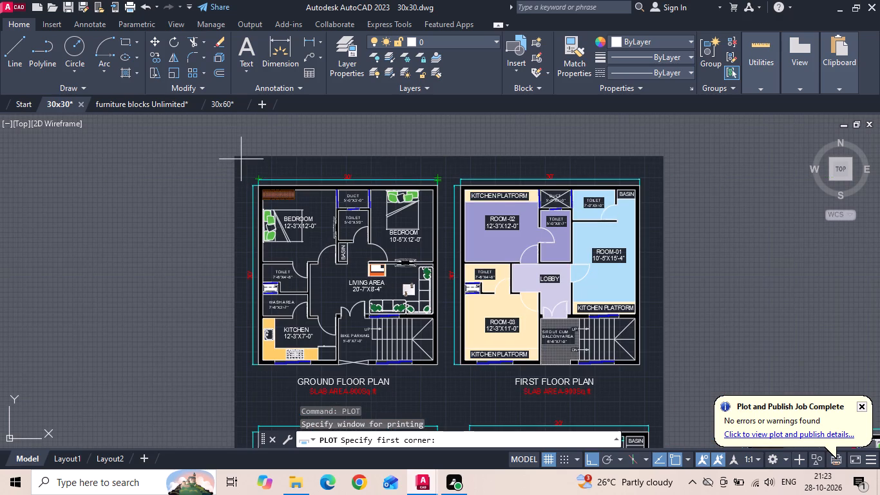
left_click(245, 162)
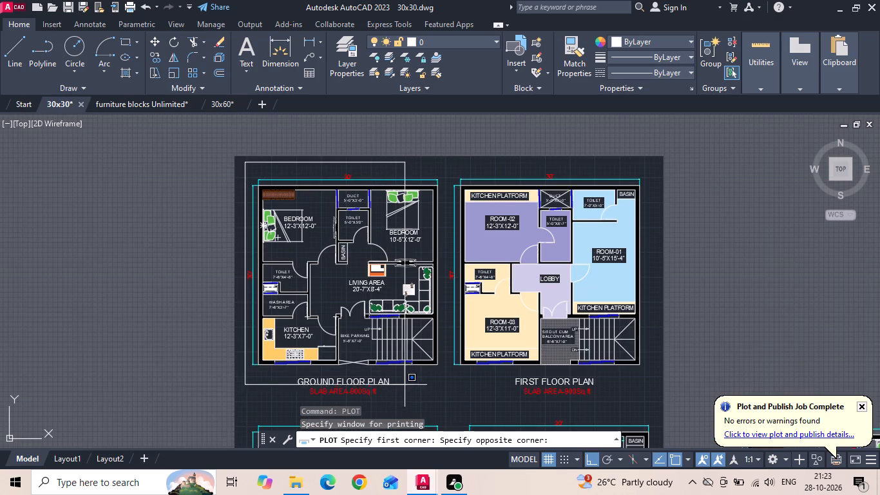
left_click(443, 400)
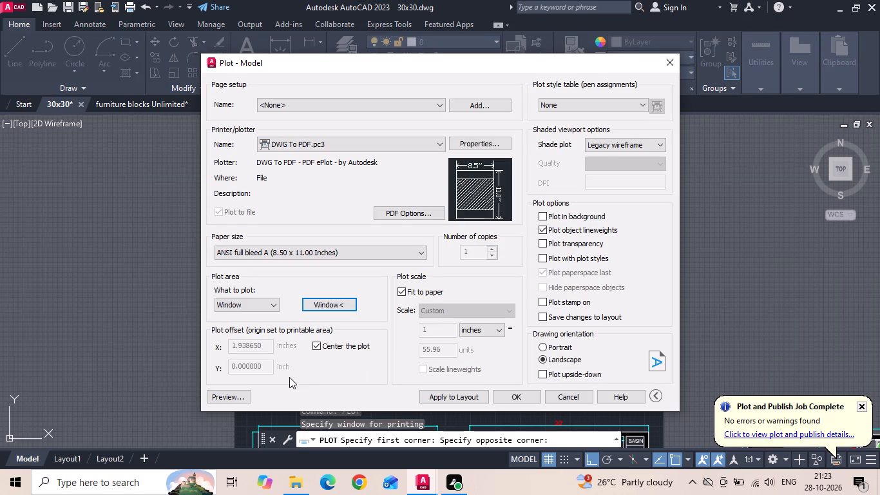
left_click(240, 394)
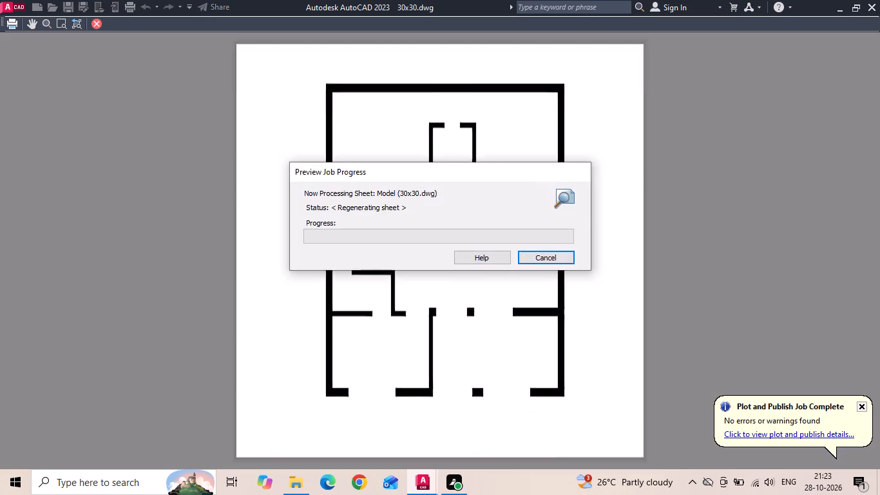
key("space")
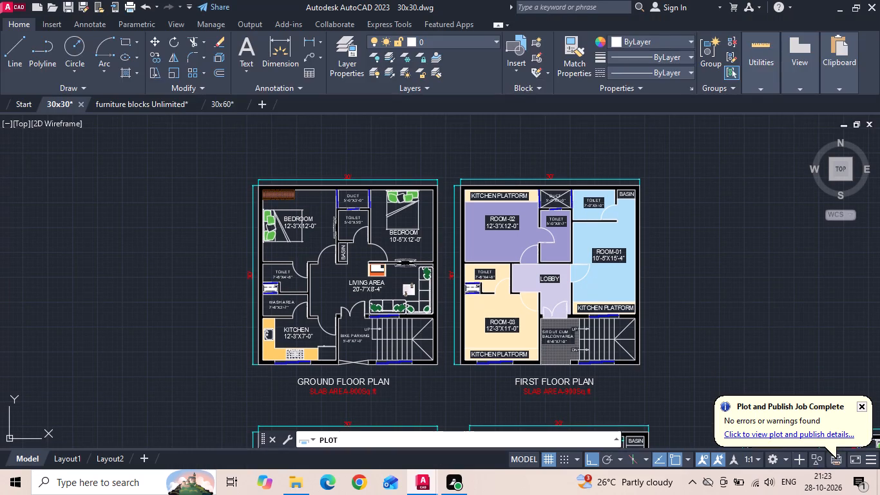
Plot the windowed ground floor plan to a PDF named 30x30 GF in the 28102026 folder and close the opened PDF.
left_click(500, 396)
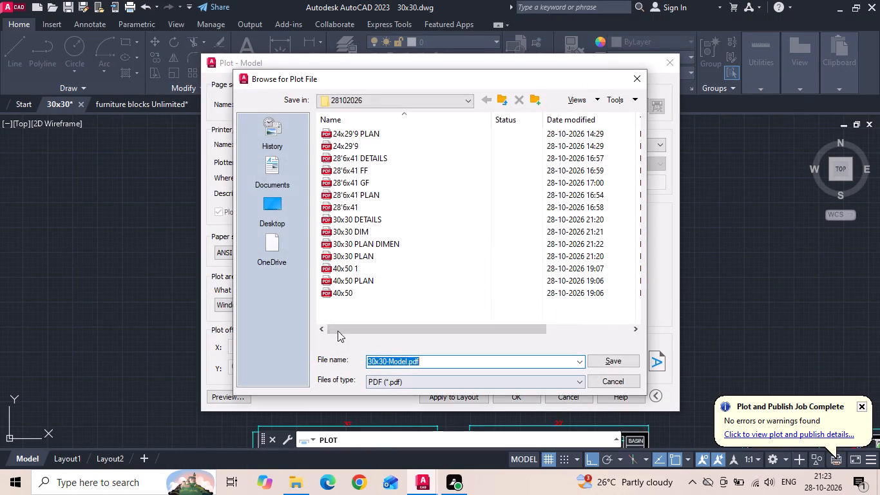
left_click(430, 362)
key("BackSpace")
key("BackSpace")
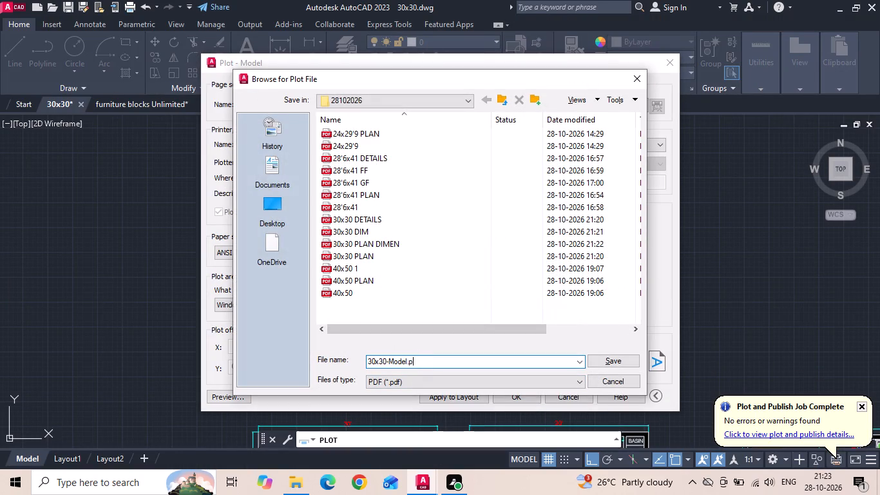
key("BackSpace")
key("BackSpace")
key("BackSpace")
key("BackSpace")
key("BackSpace")
key("BackSpace")
key("BackSpace")
key("BackSpace")
key("space")
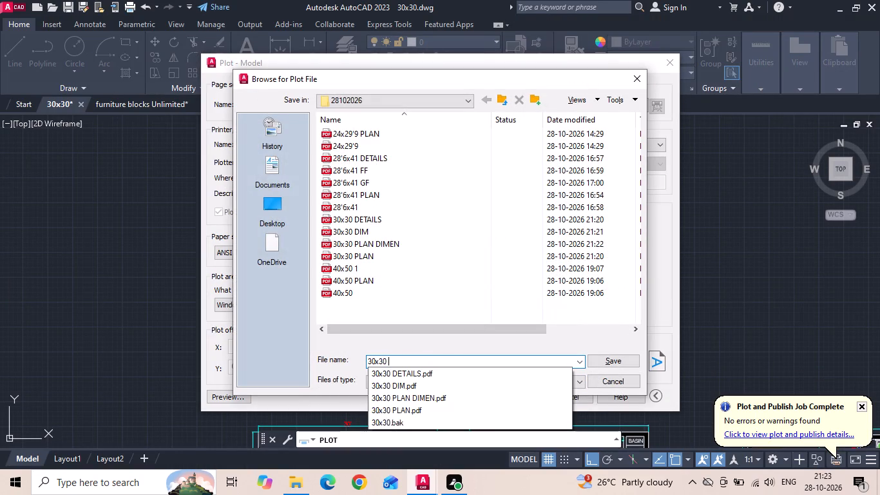
type("GF")
key("Return")
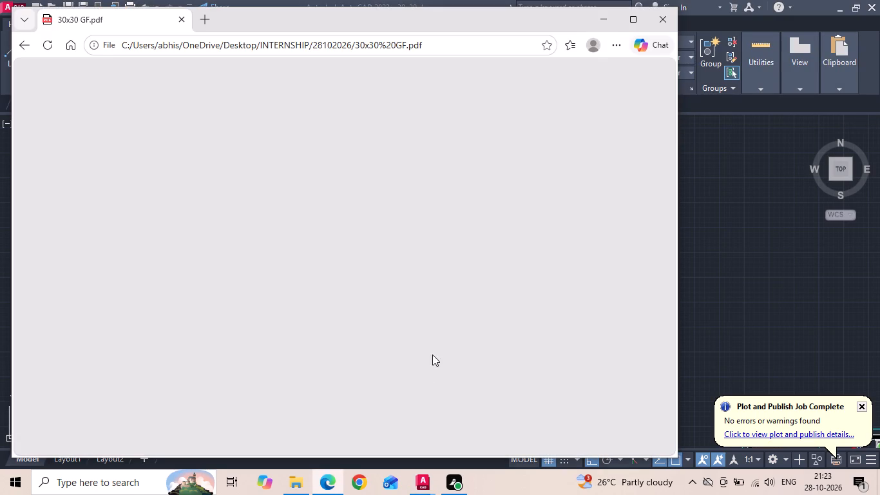
left_click(653, 26)
Set up another single-sheet plot from the previous settings, windowing the top-row coloured first floor plan with its title, and examine the preview.
key("space")
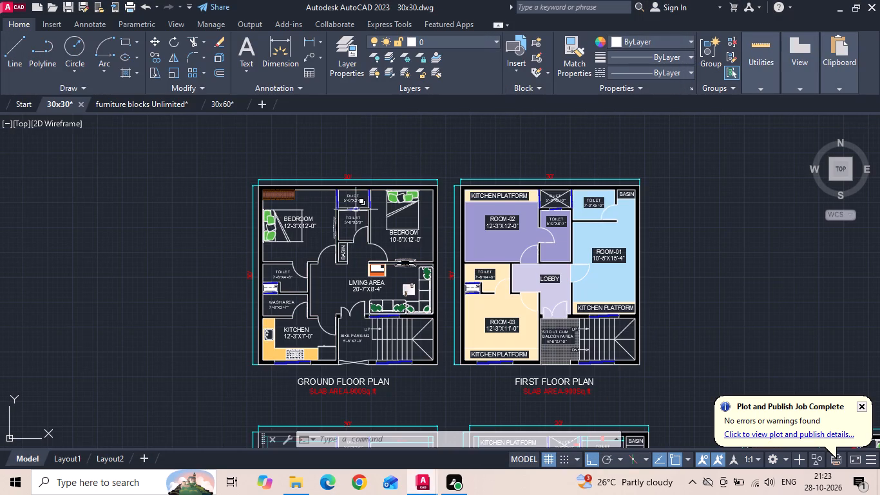
left_click(396, 271)
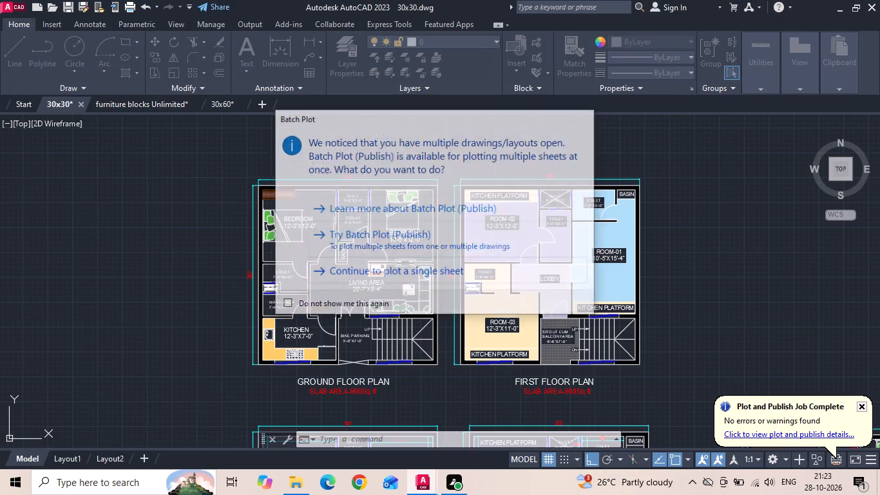
left_click(321, 110)
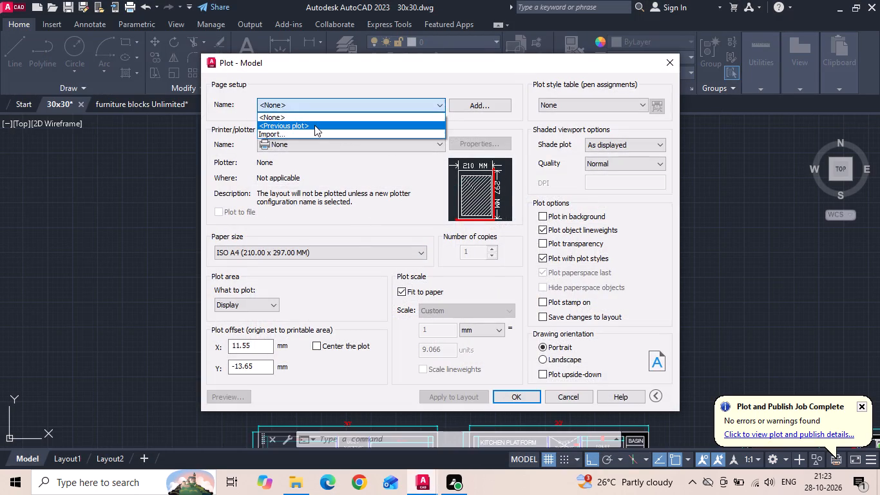
left_click(314, 125)
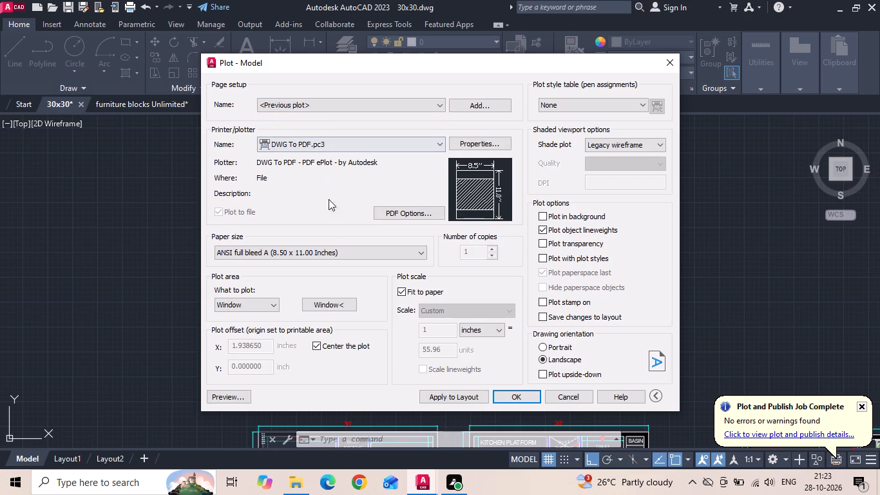
left_click(345, 302)
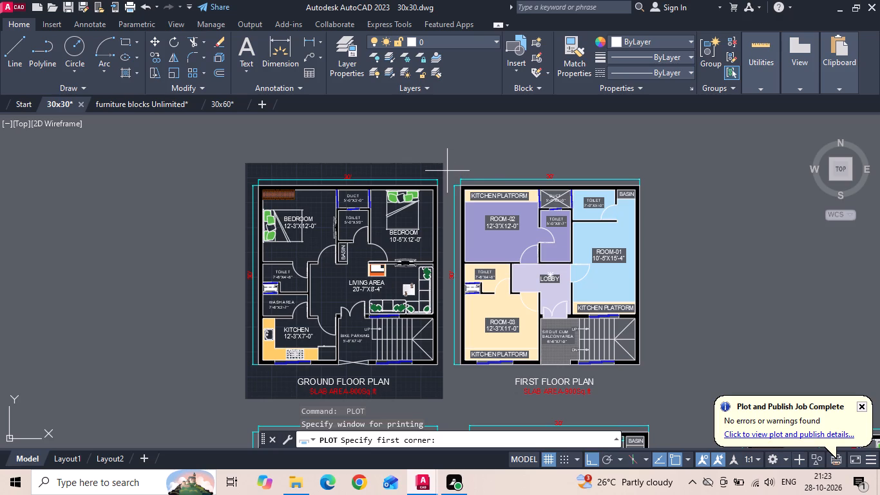
left_click(447, 171)
left_click(660, 399)
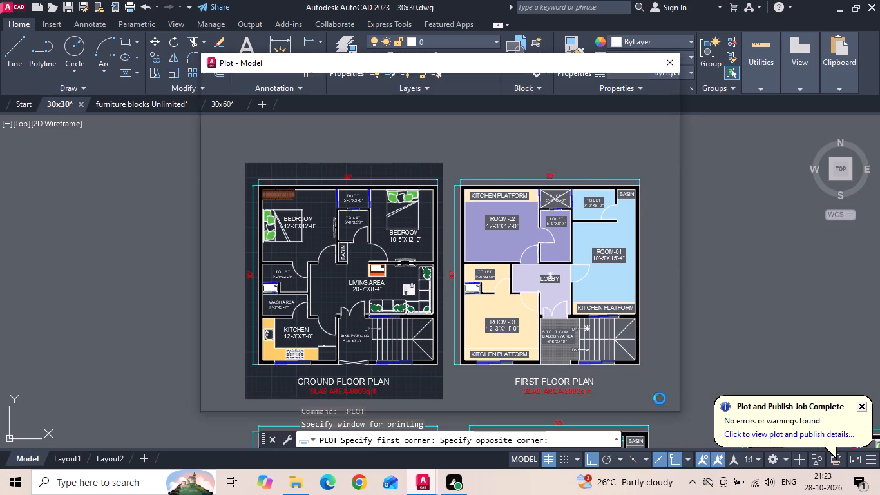
left_click(242, 398)
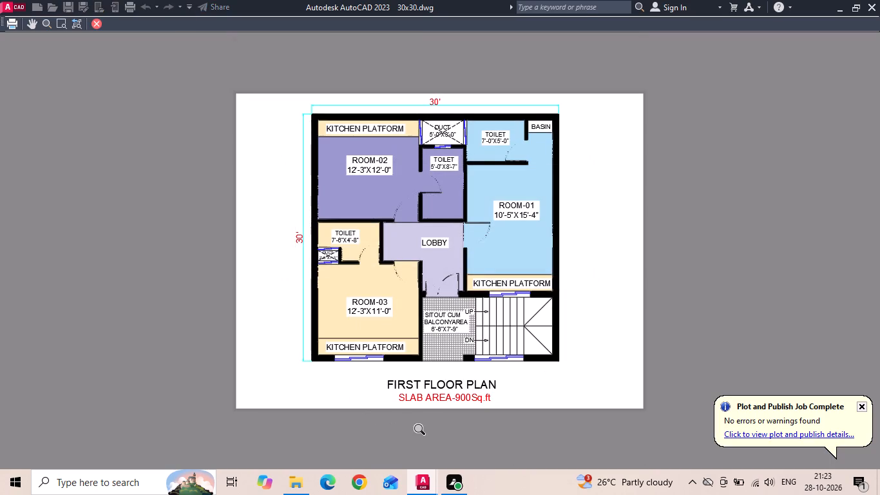
scroll(387, 247, "up", 2)
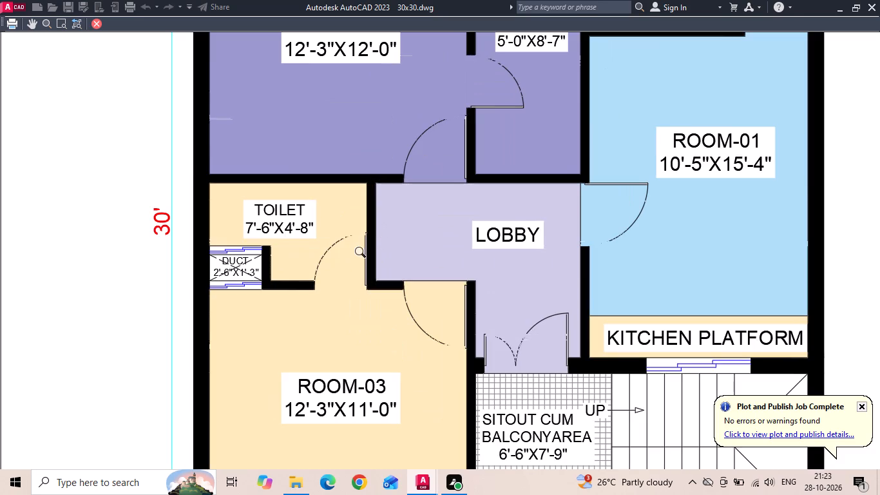
scroll(361, 256, "up", 4)
scroll(361, 256, "down", 3)
key("space")
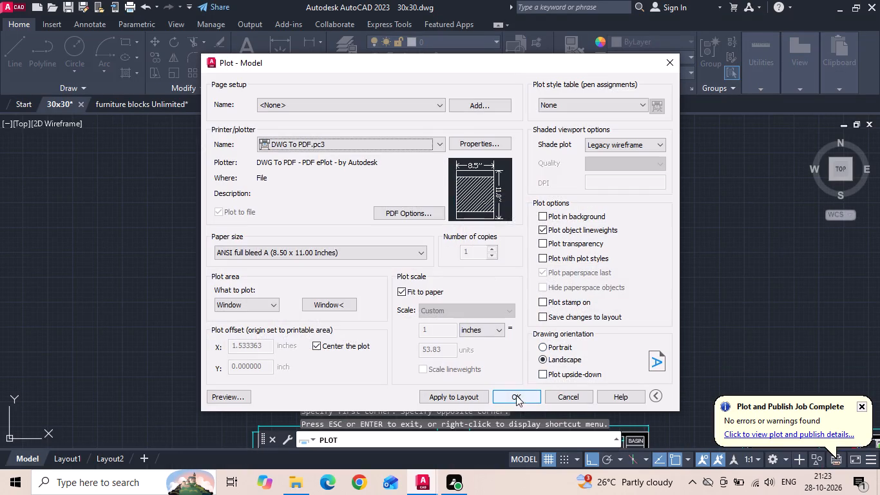
Plot the windowed first floor plan to a PDF named 30x30 FF in the 28102026 folder and close the opened PDF.
left_click(516, 394)
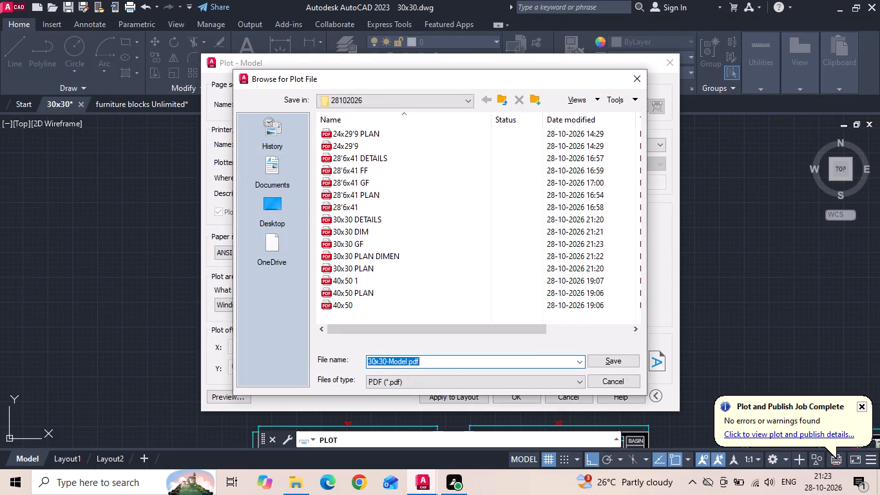
left_click(448, 362)
key("BackSpace")
key("BackSpace")
key("BackSpace")
key("BackSpace")
key("BackSpace")
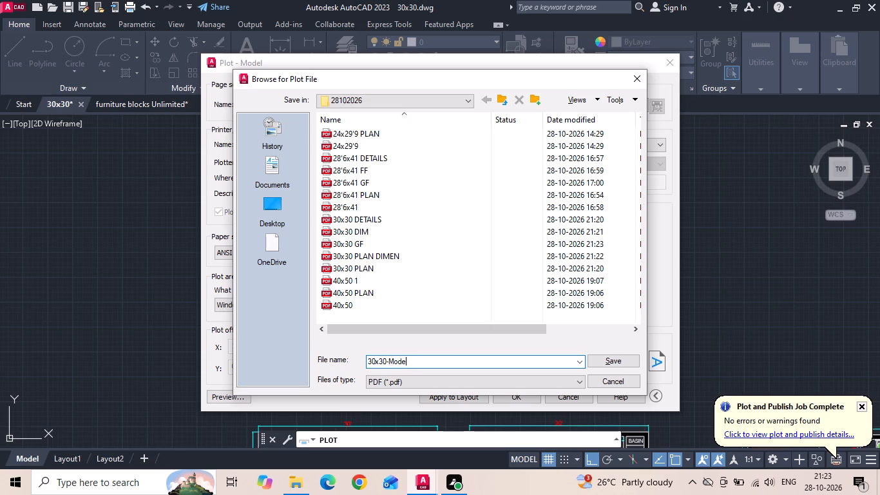
key("BackSpace")
key("BackSpace")
key("BackSpace")
key("BackSpace")
key("BackSpace")
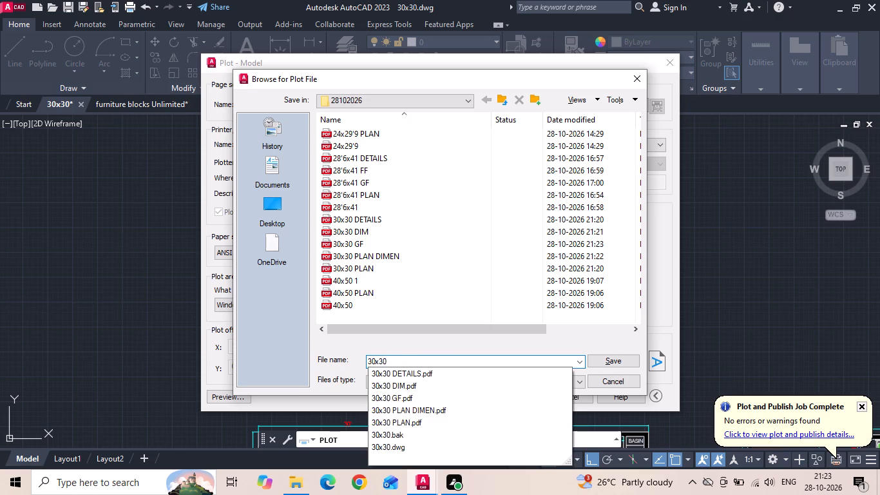
type("FF")
key("BackSpace")
key("BackSpace")
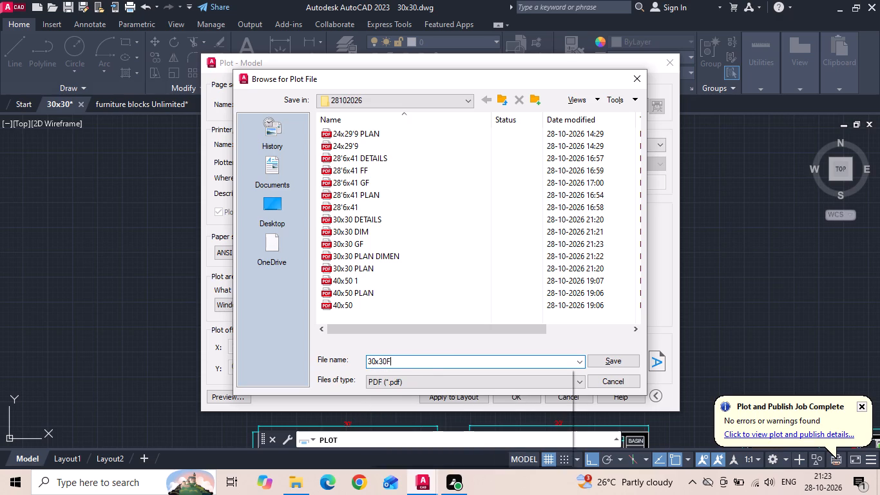
key("space")
type("FF")
key("Return")
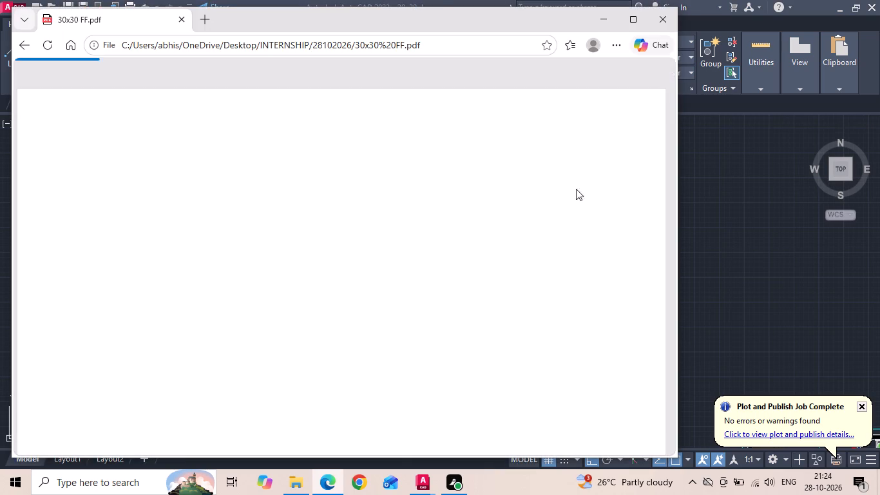
left_click(666, 28)
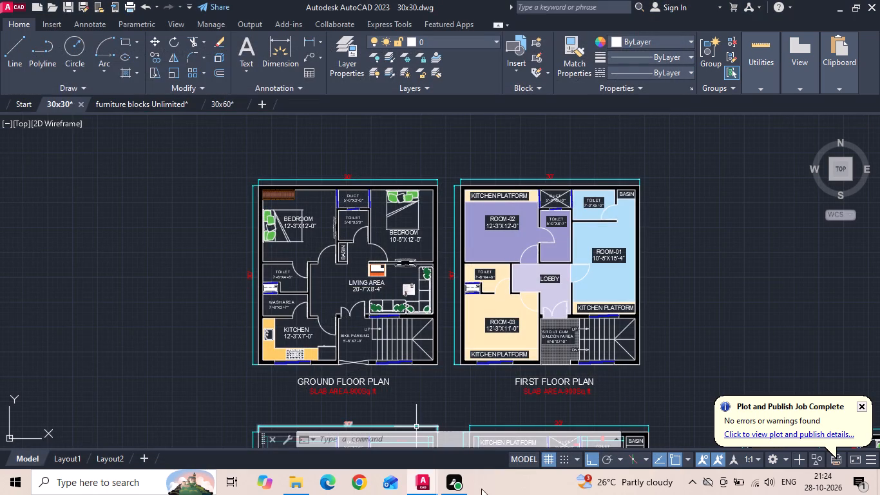
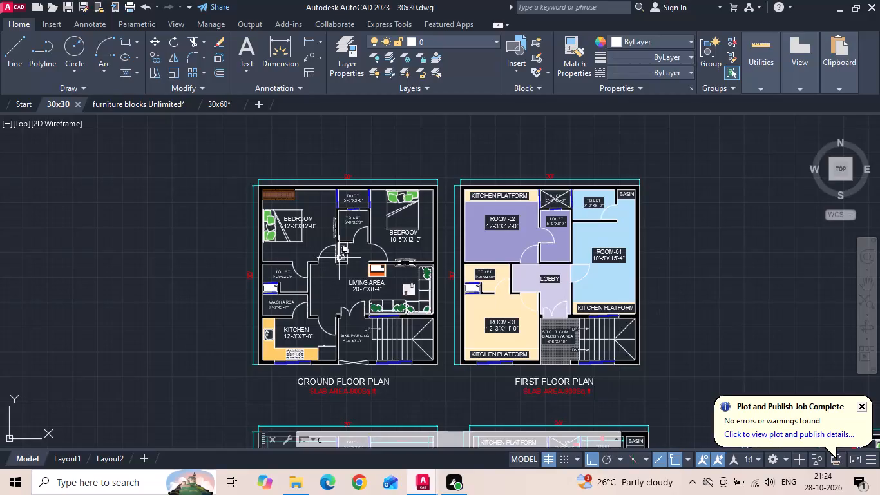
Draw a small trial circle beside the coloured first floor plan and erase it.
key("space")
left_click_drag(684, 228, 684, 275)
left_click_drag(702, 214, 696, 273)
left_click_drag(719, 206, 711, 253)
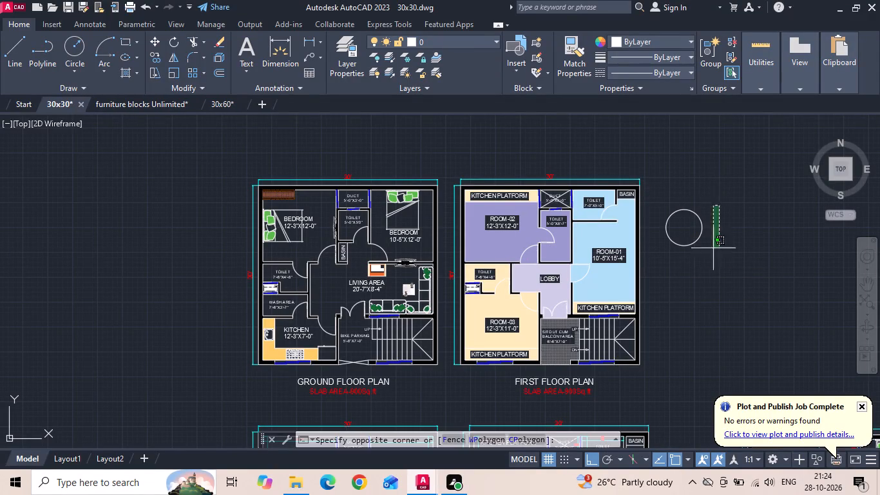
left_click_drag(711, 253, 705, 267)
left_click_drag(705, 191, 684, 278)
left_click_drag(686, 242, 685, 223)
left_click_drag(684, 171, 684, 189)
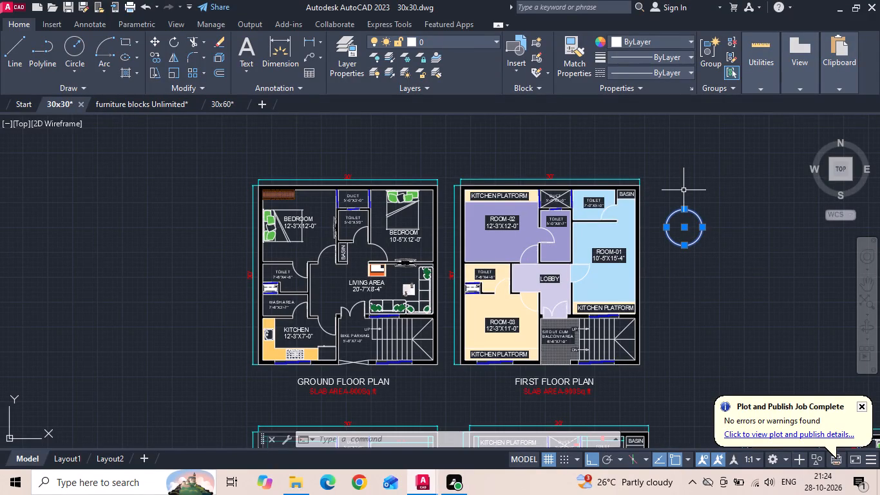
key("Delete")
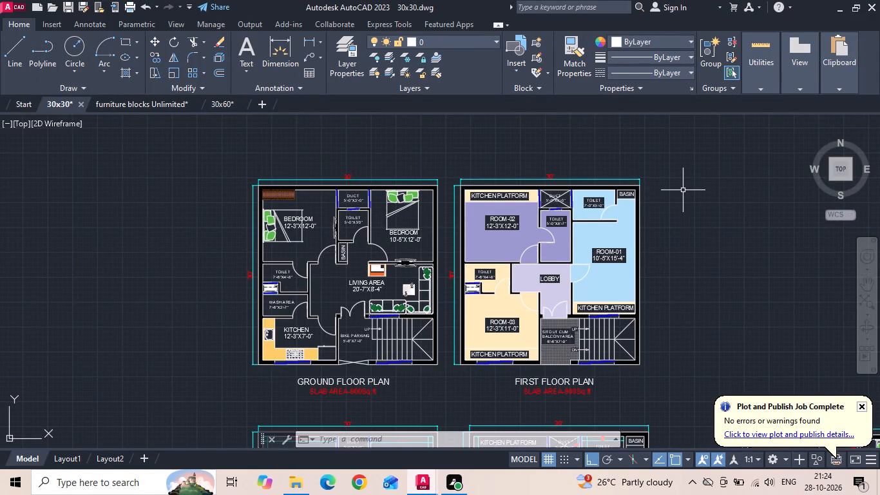
Turn off command log file recording with the LOGFILEOFF command.
type("LOG")
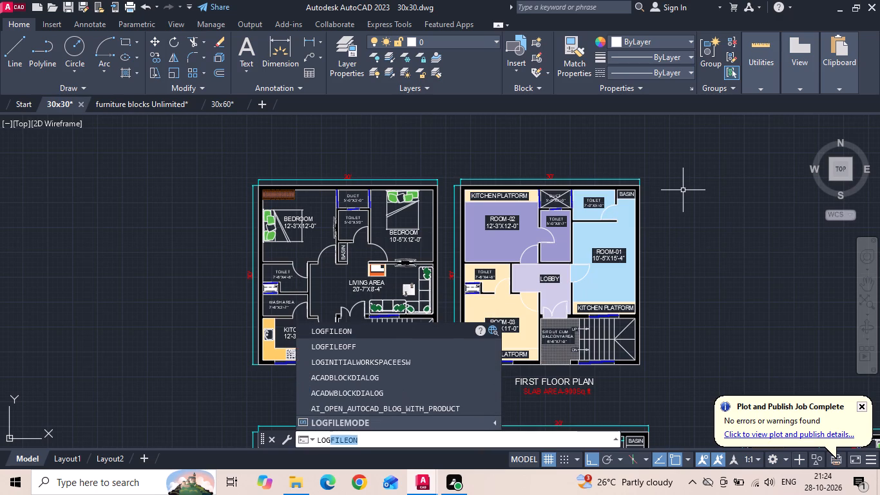
key("f")
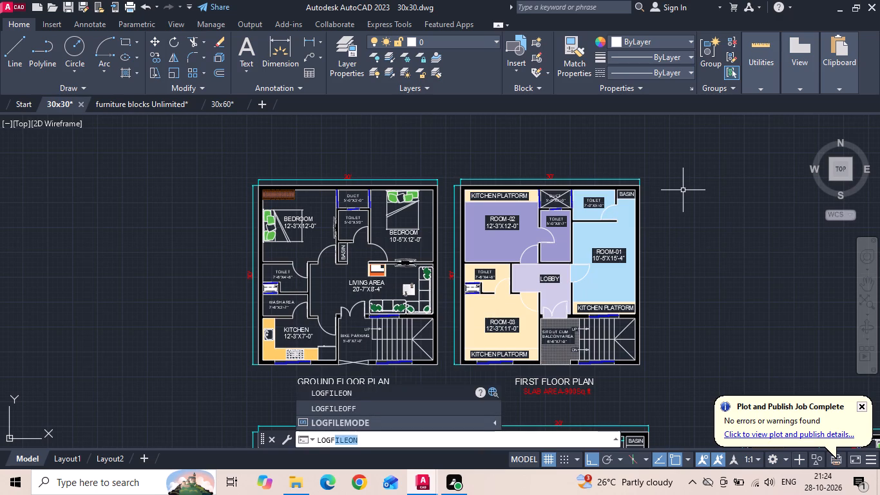
type("IL")
type("EO")
type("FF")
key("space")
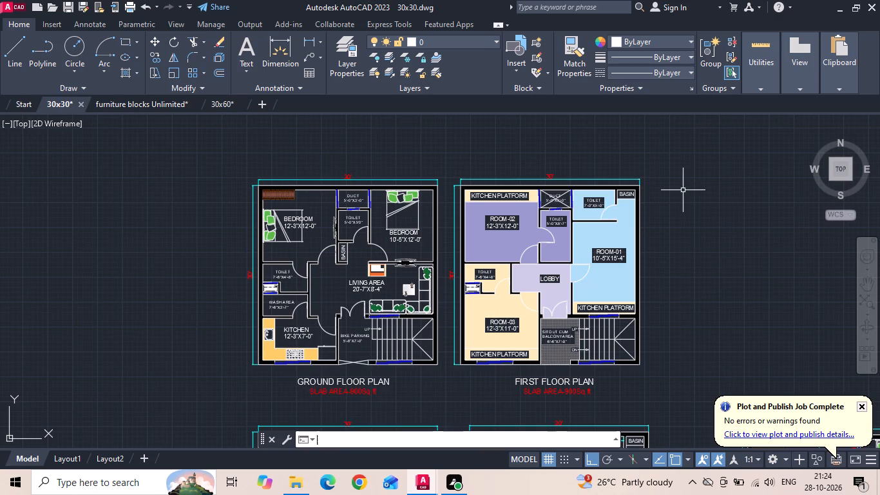